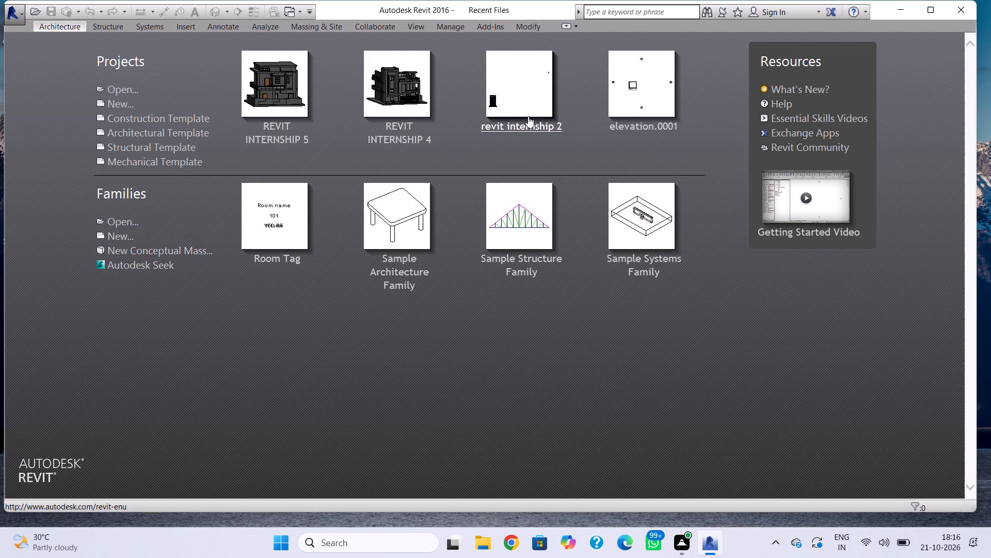
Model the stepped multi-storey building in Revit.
Create a new project based on the Architectural Template.
left_click(933, 13)
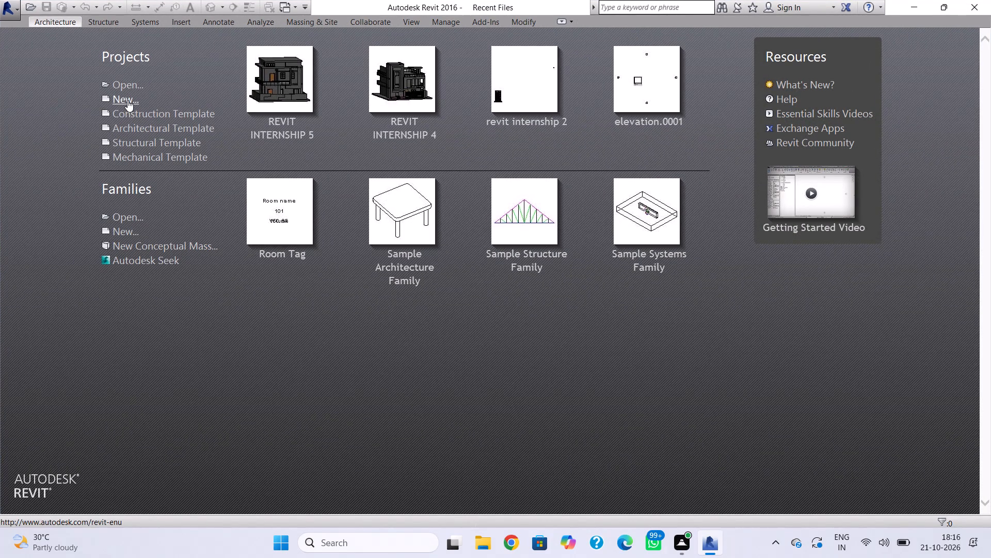
left_click(127, 100)
left_click(421, 244)
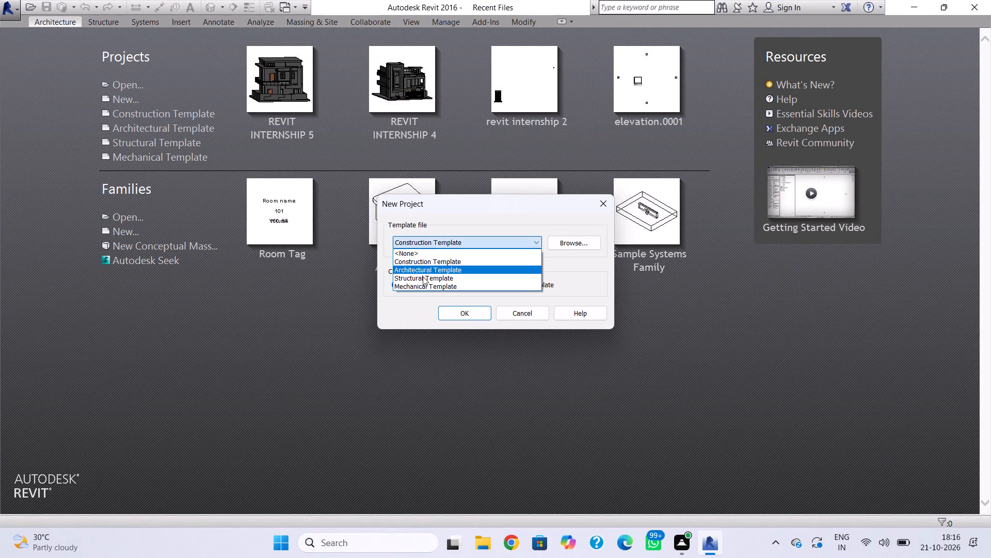
left_click(431, 266)
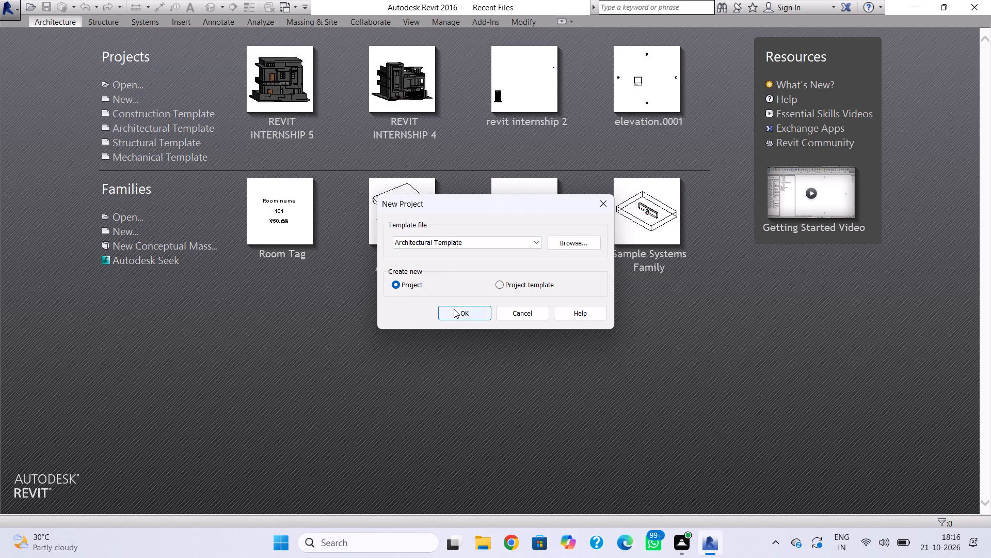
left_click(454, 309)
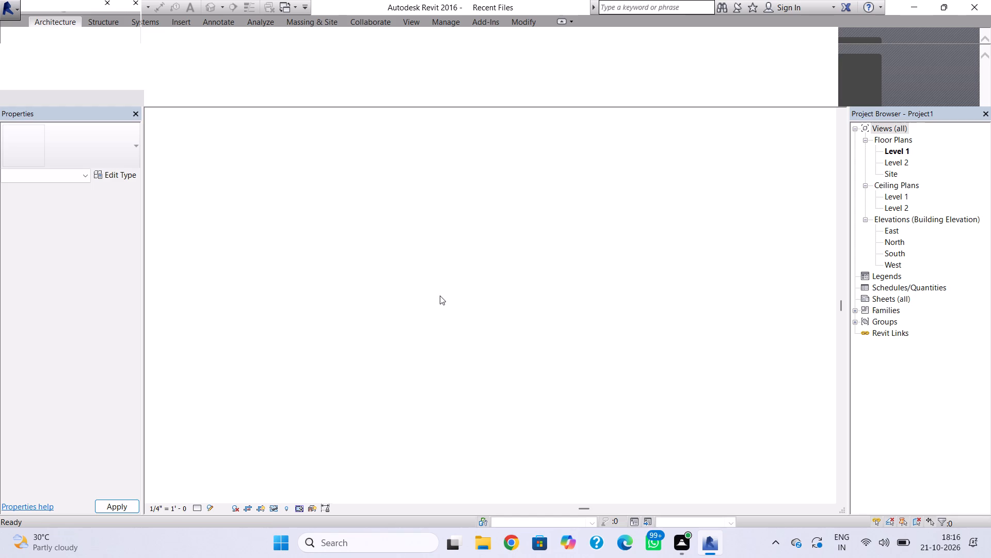
Draw a rectangle of Generic - 8" walls about 32' by 18' on the Level 1 floor plan between the elevation markers.
left_click(888, 534)
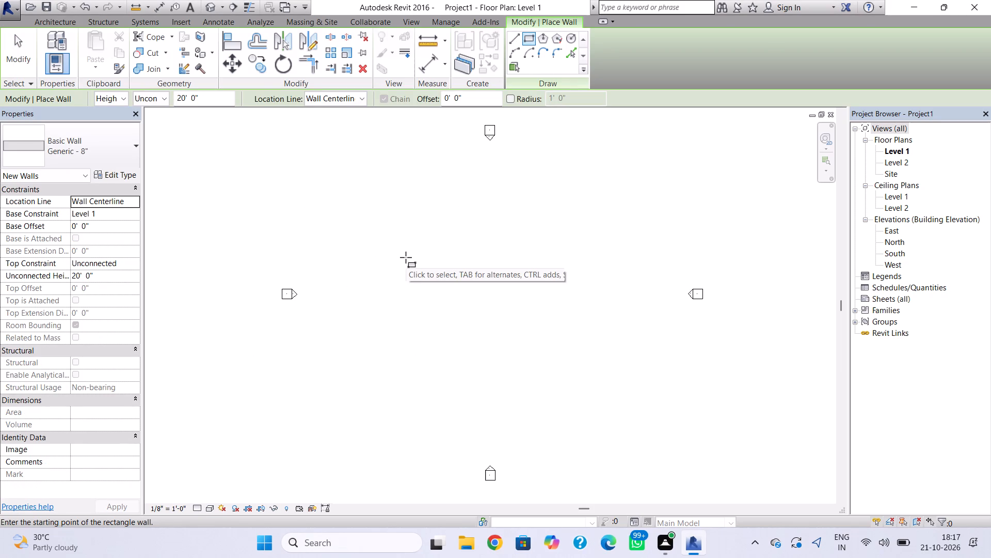
left_click(398, 260)
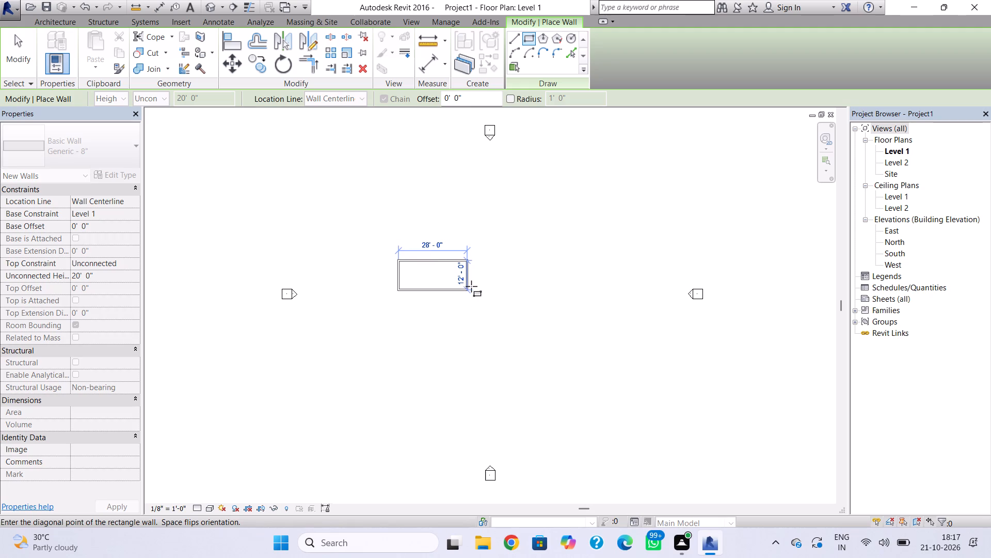
scroll(474, 286, "up", 4)
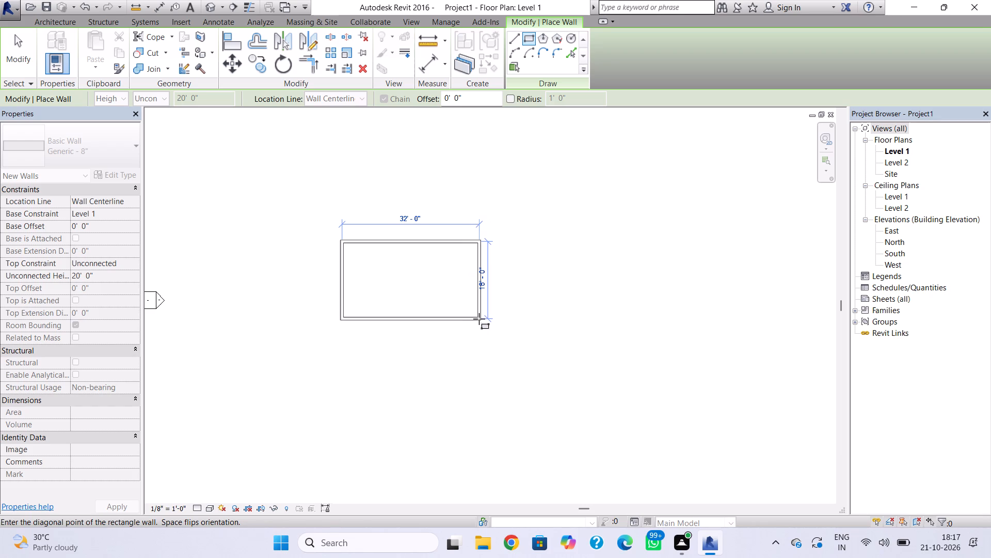
left_click(479, 319)
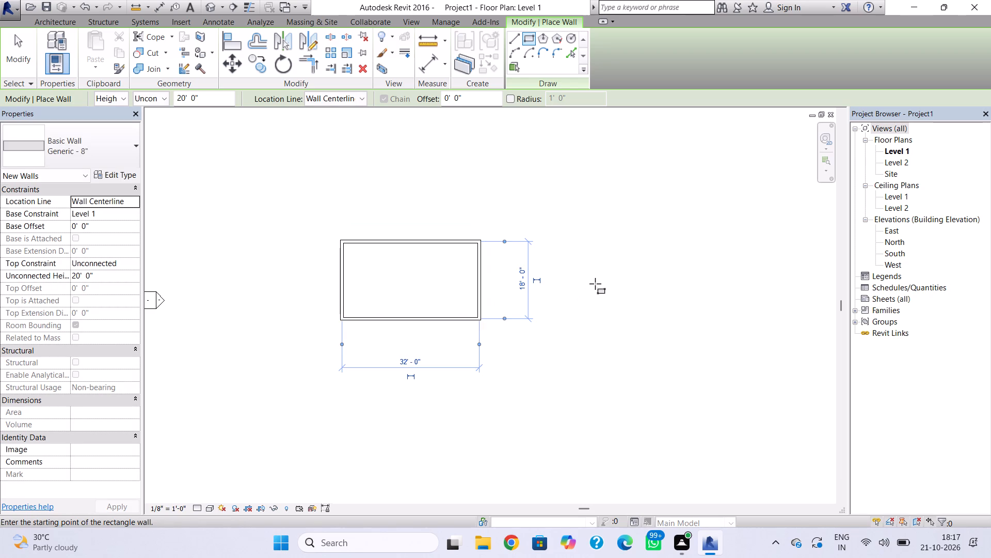
key("Escape")
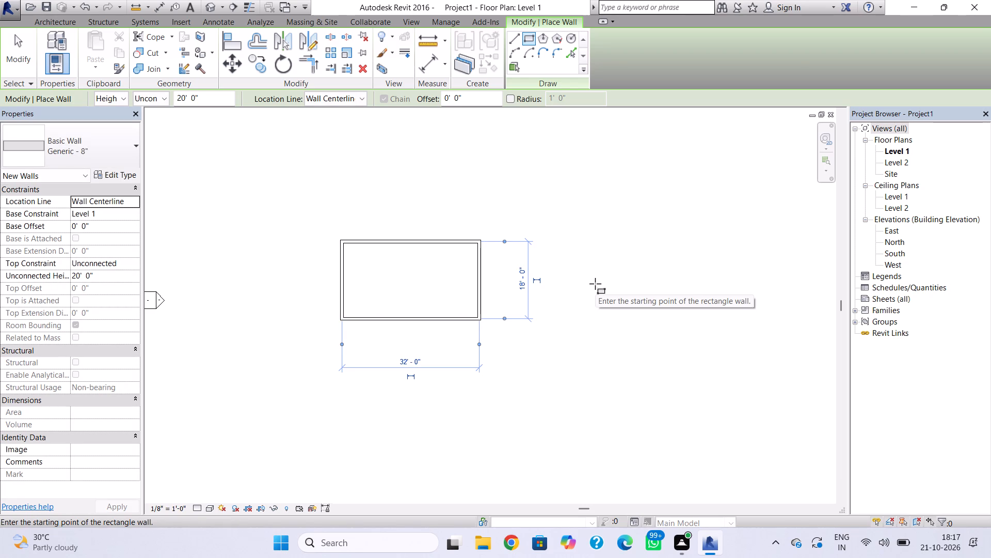
key("Escape")
Set the unconnected height of all four walls to 12'.
left_click_drag(571, 199, 411, 369)
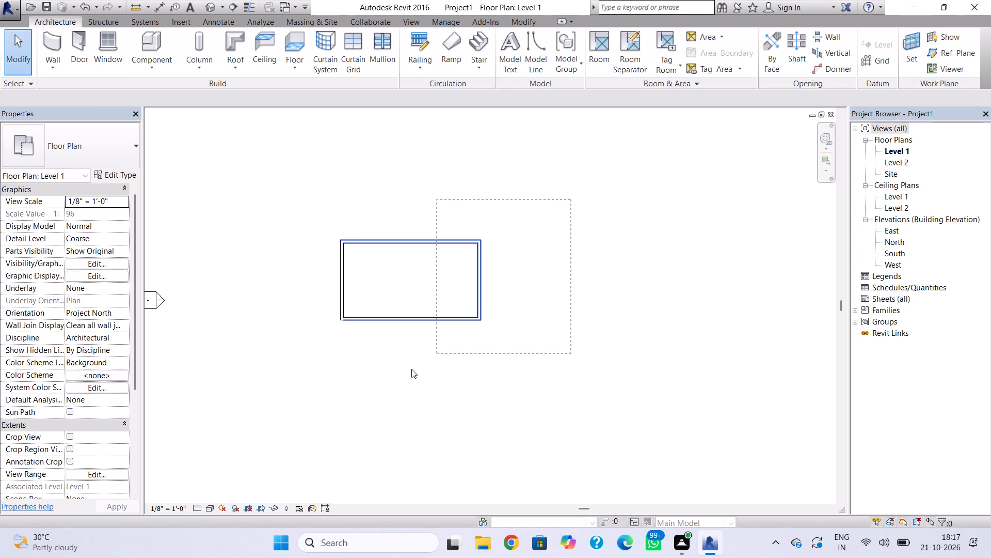
left_click_drag(411, 369, 310, 392)
left_click(106, 265)
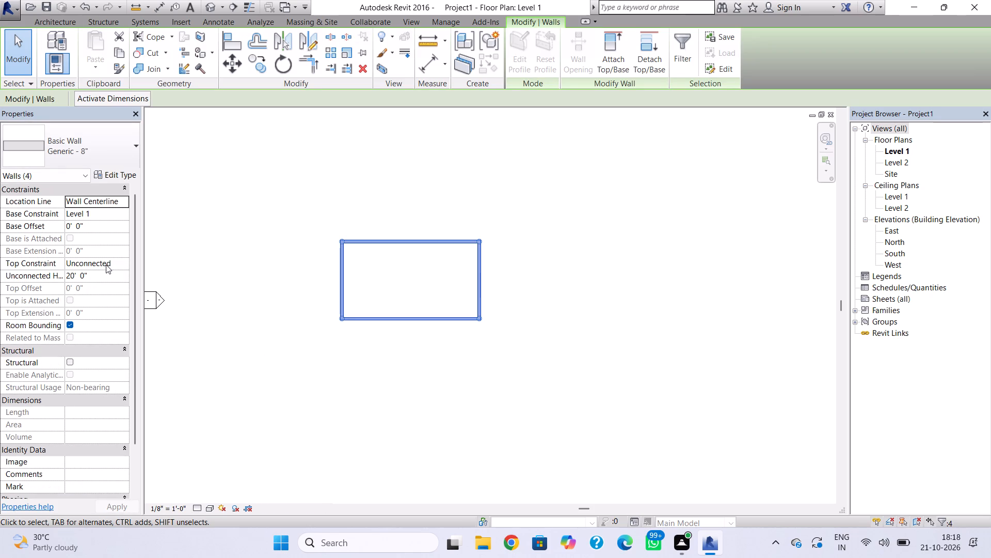
left_click(107, 277)
left_click_drag(107, 277, 14, 296)
type("12'")
key("Return")
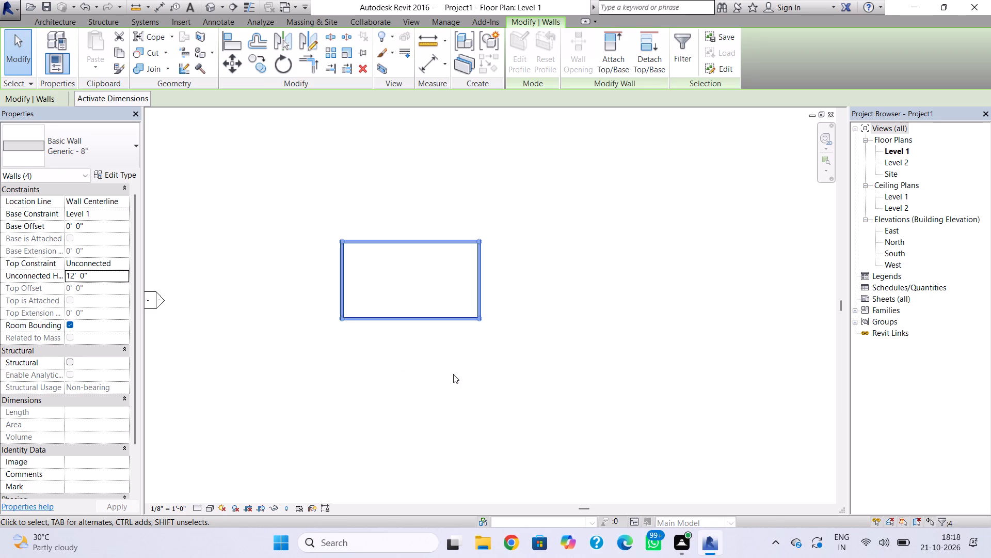
left_click(528, 299)
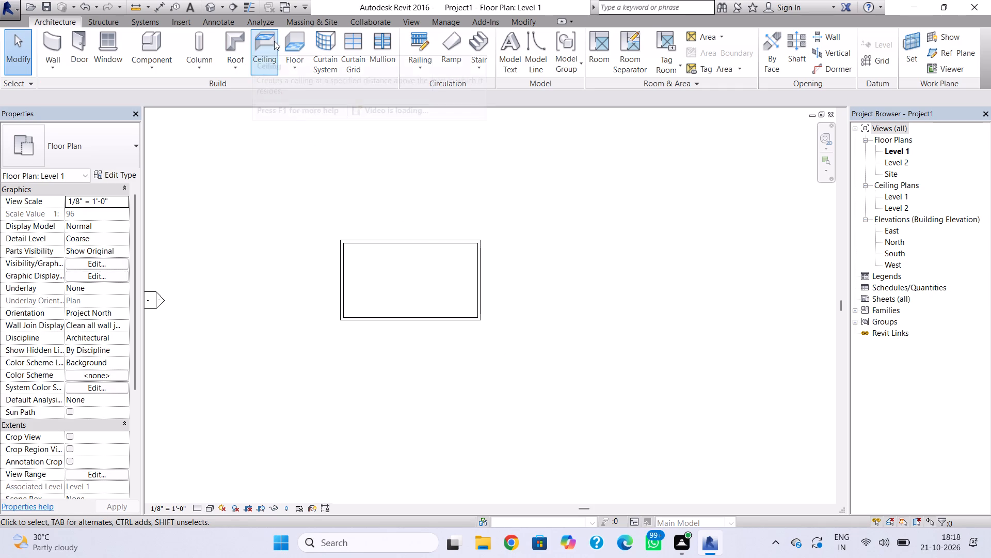
Create a floor on Level 1 from a rectangular boundary about 50' wide enclosing the walls, extending furthest on the south side.
left_click(288, 41)
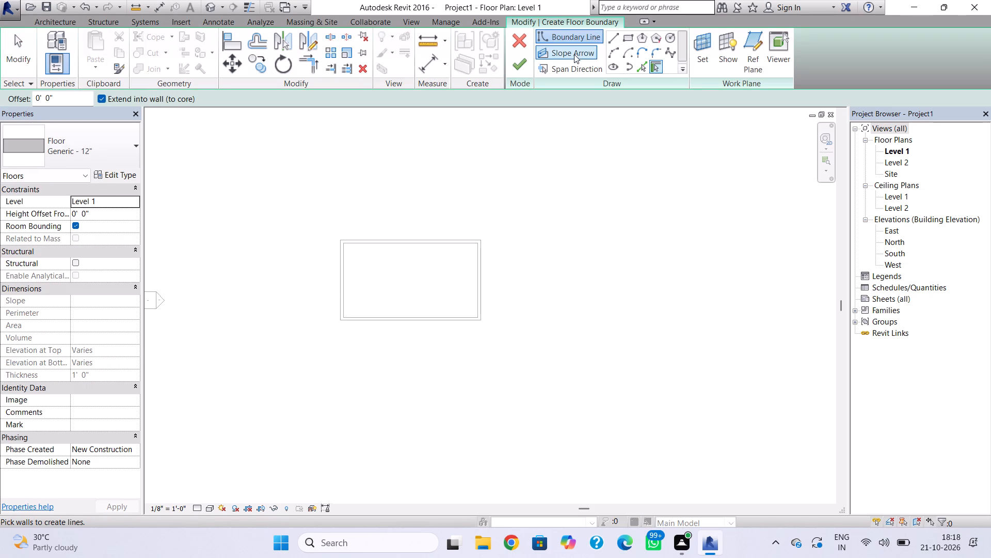
left_click(625, 37)
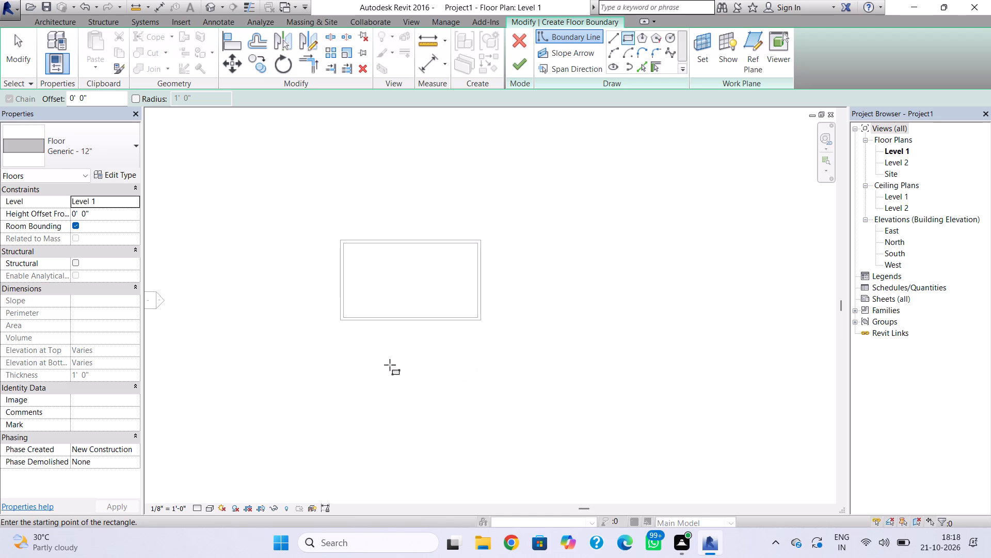
left_click(306, 217)
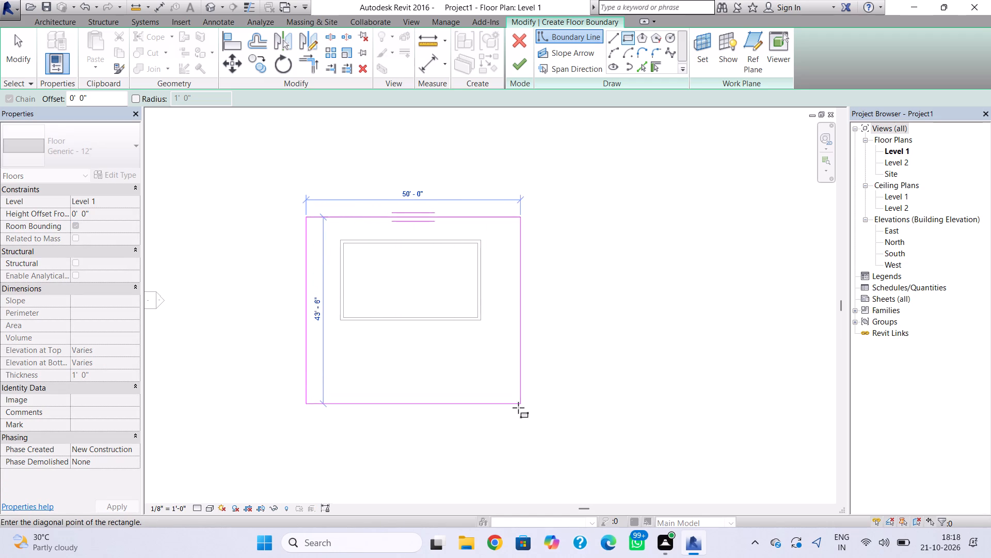
left_click(518, 415)
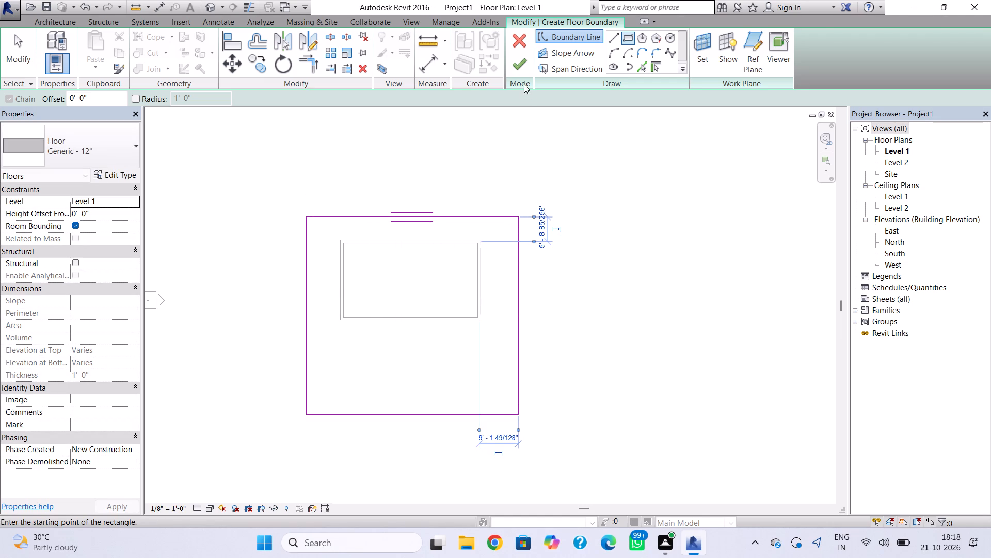
left_click(522, 70)
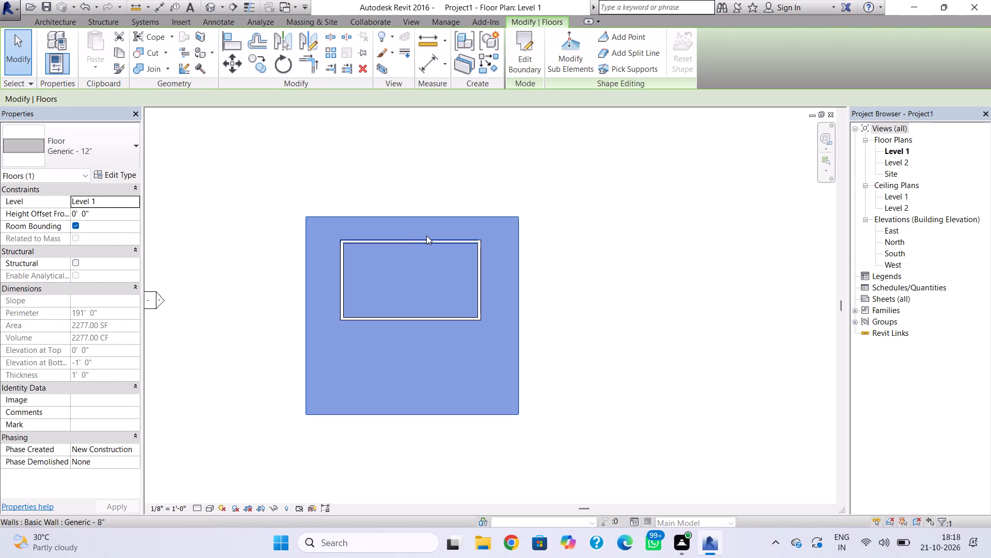
key("Escape")
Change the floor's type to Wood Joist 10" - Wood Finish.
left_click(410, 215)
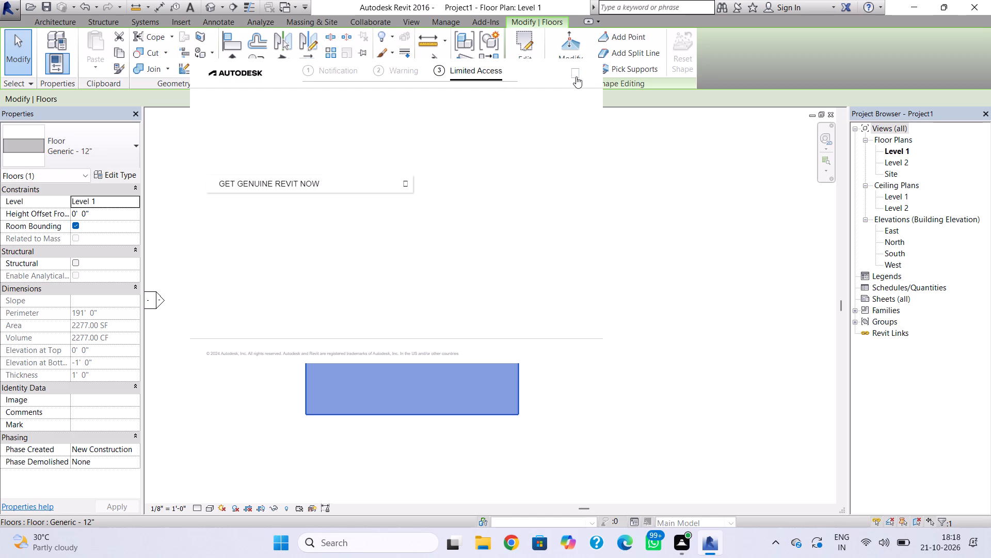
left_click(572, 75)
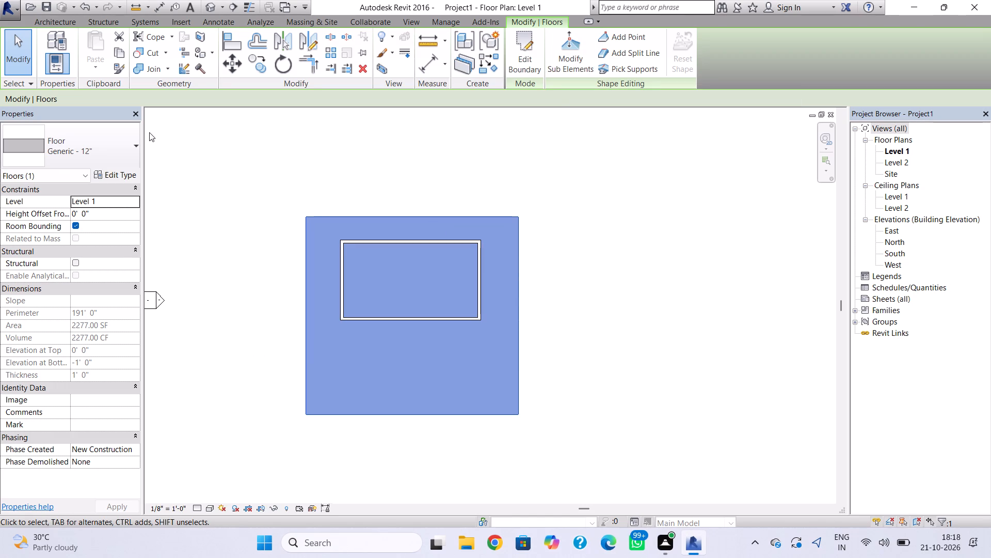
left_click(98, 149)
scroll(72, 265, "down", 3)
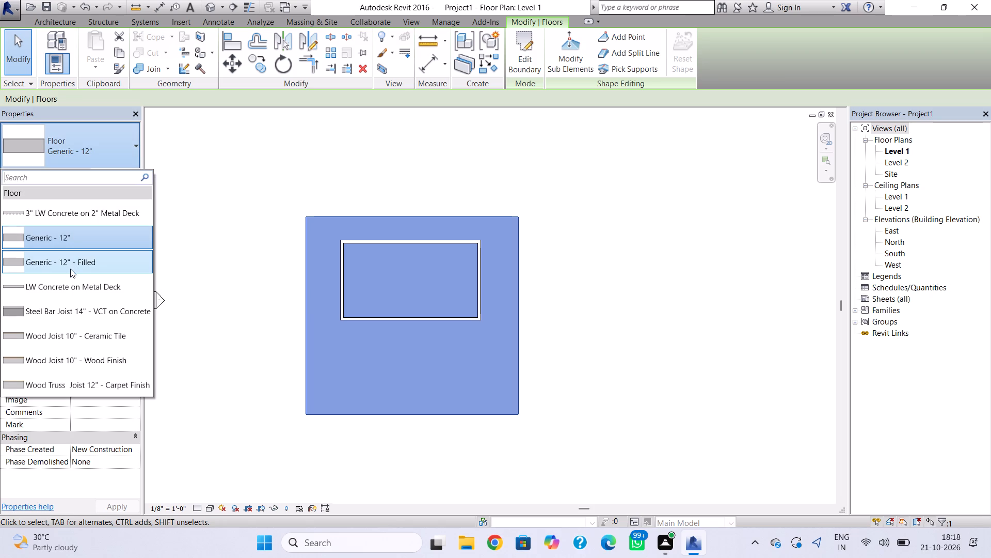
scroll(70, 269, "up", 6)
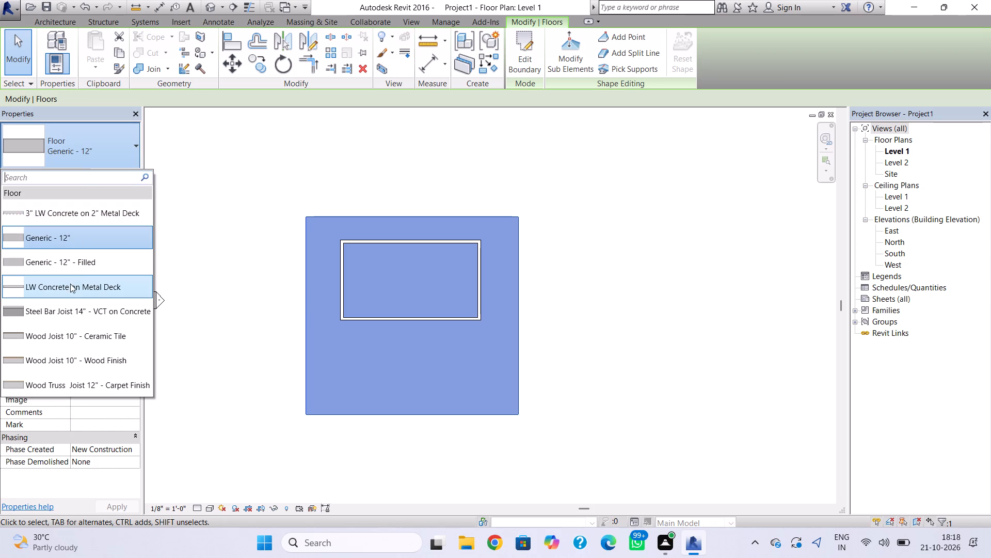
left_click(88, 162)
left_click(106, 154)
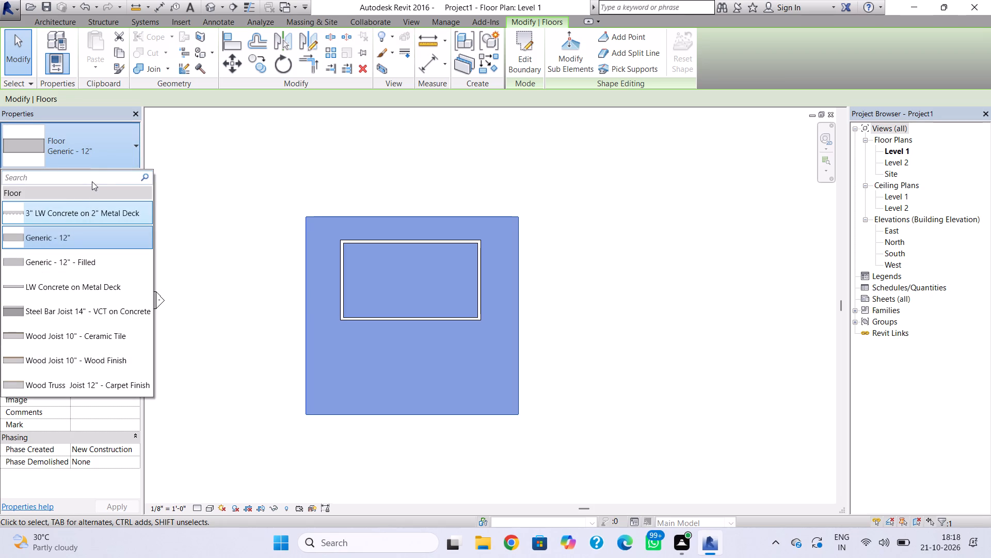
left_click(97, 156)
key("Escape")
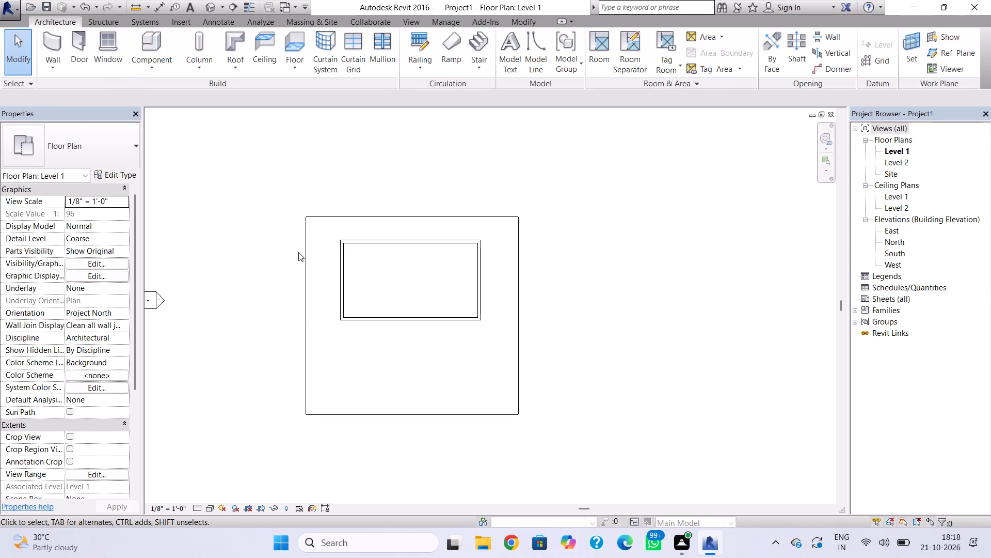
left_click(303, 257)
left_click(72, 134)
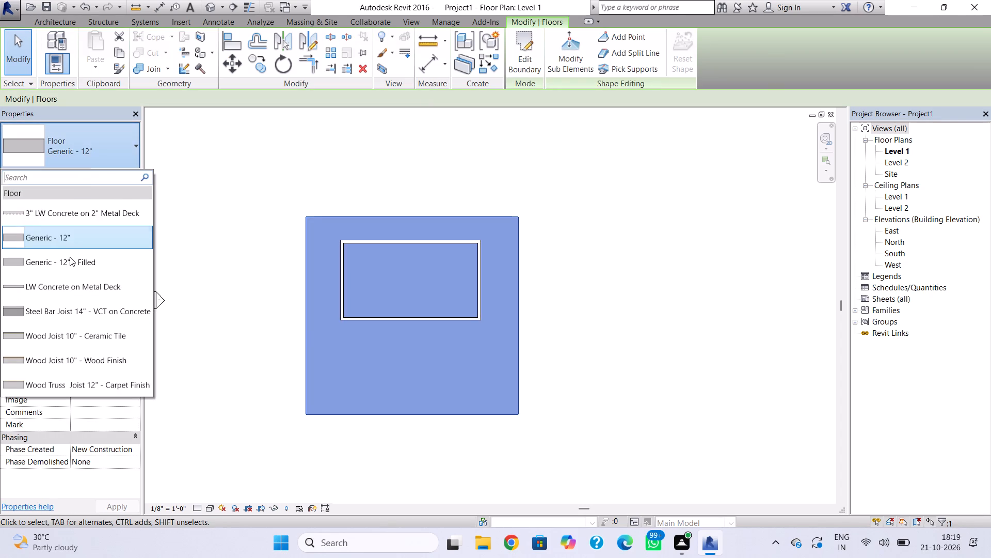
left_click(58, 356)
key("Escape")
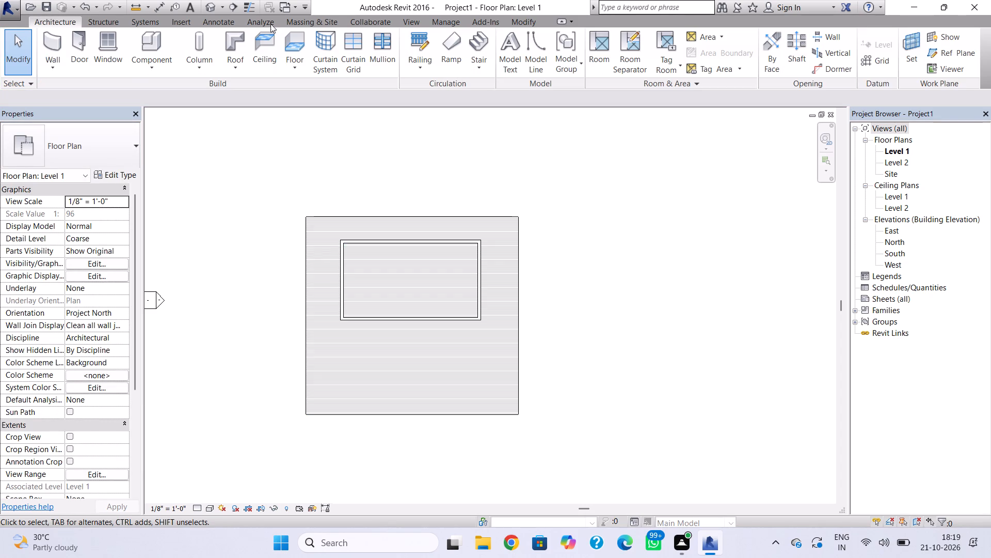
Open the default 3D view and set its visual style to Realistic.
left_click(212, 8)
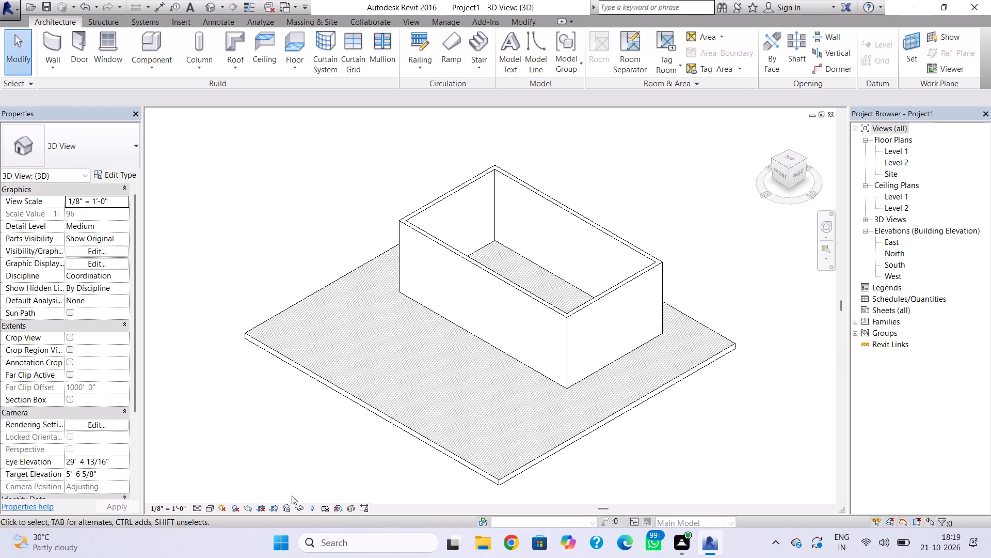
left_click(209, 509)
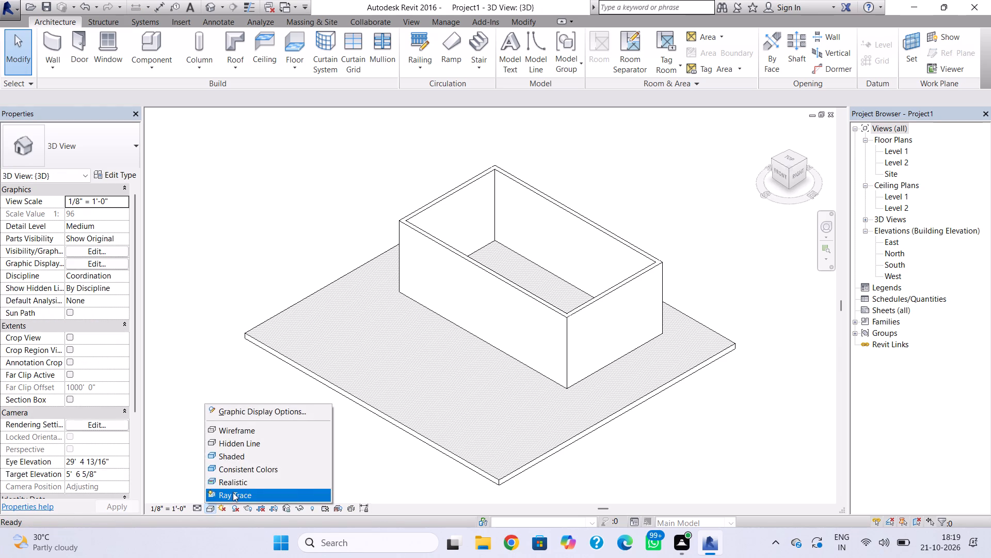
left_click(239, 482)
key("Escape")
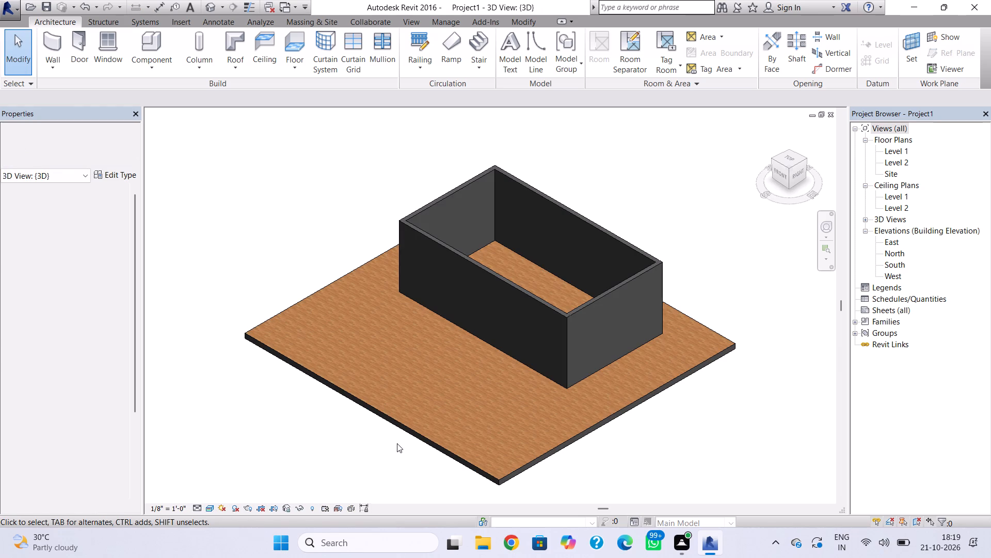
Change the floor's type to LW Concrete on Metal Deck.
left_click(426, 431)
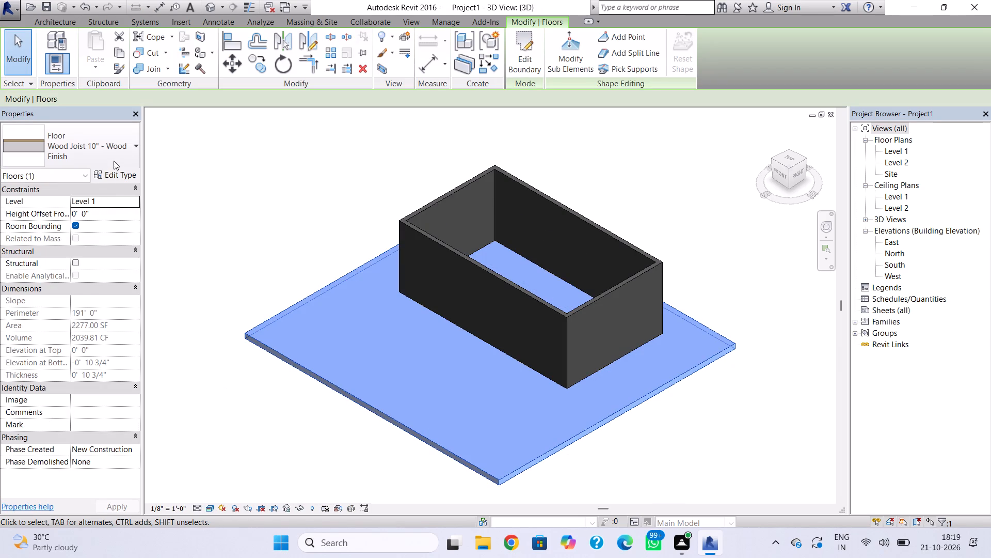
left_click(111, 156)
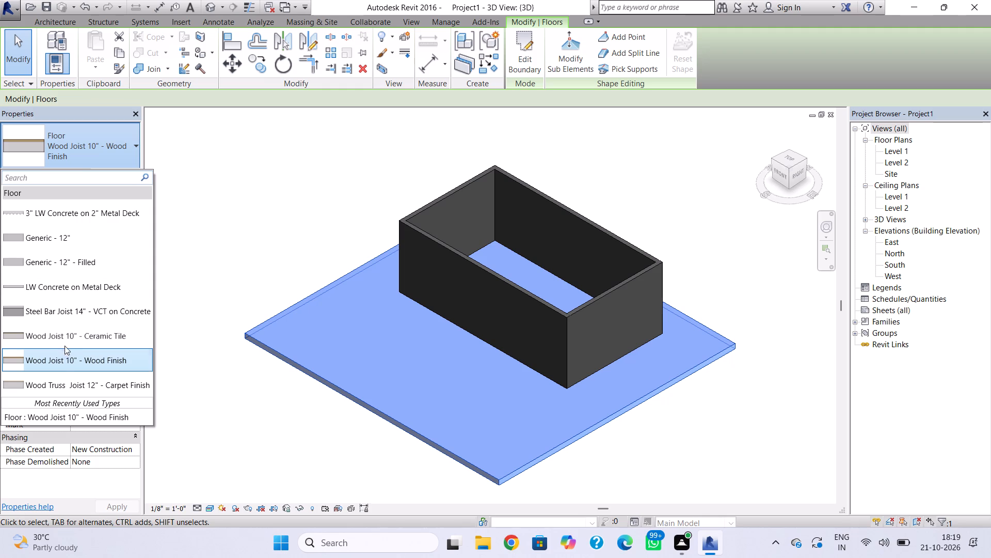
left_click(56, 284)
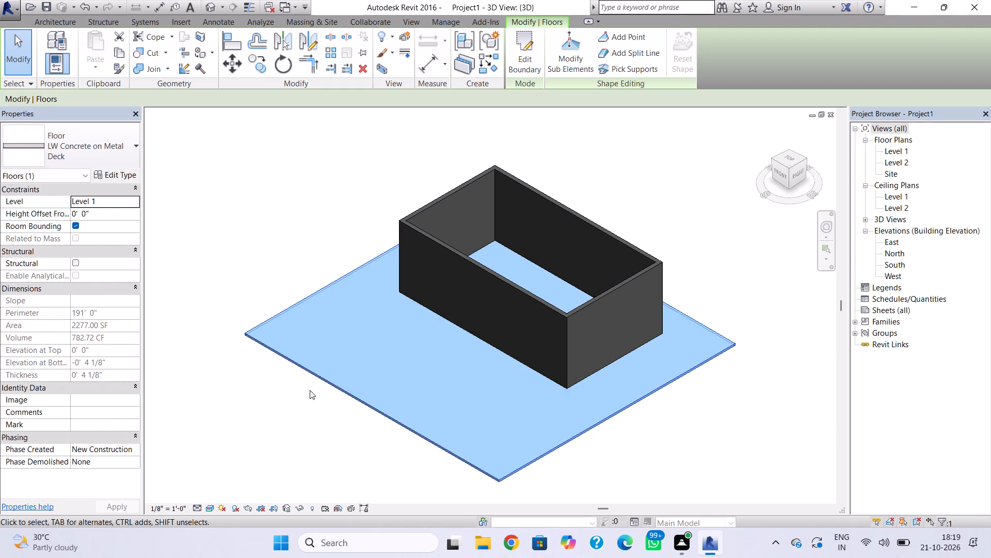
key("Escape")
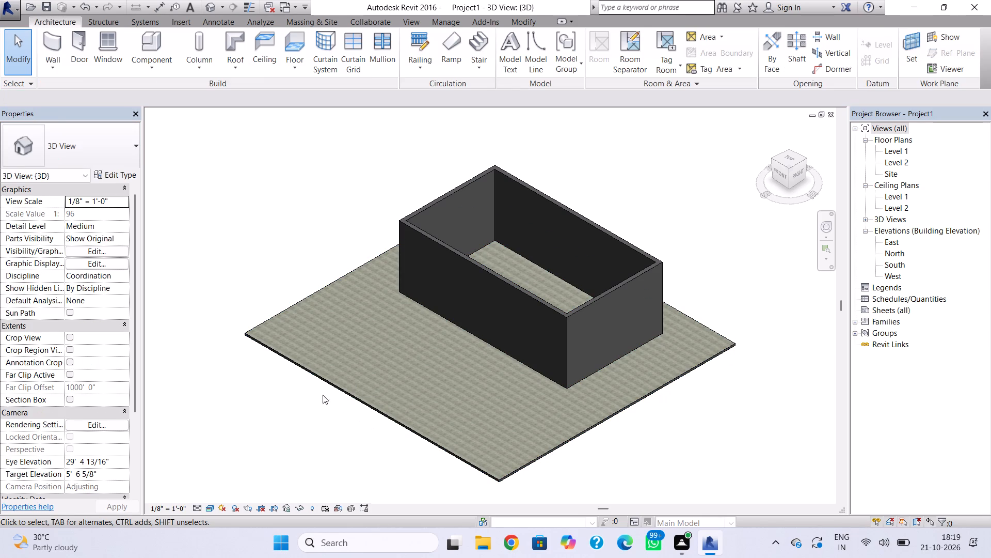
Open the East building elevation view.
right_click_drag(576, 408, 716, 388, "shift")
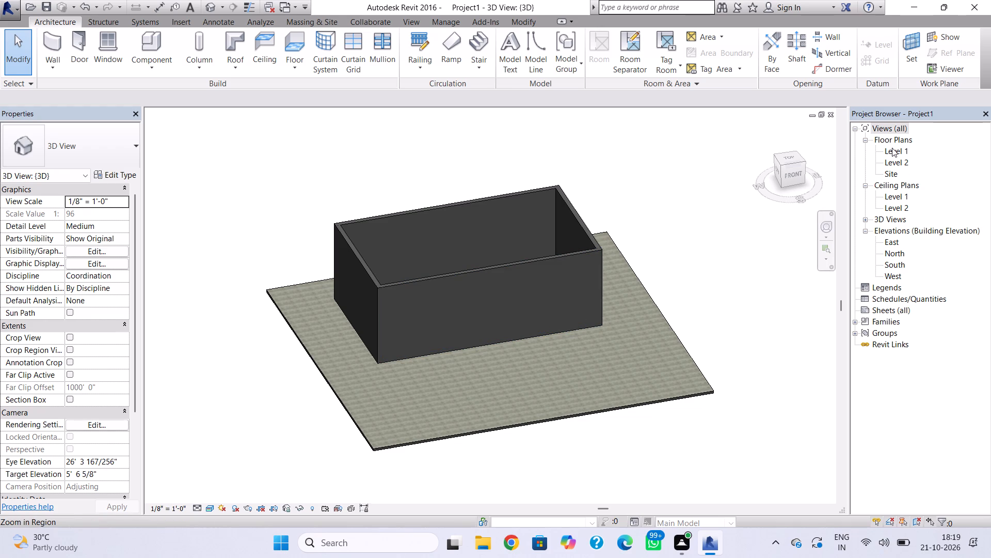
left_click(894, 244)
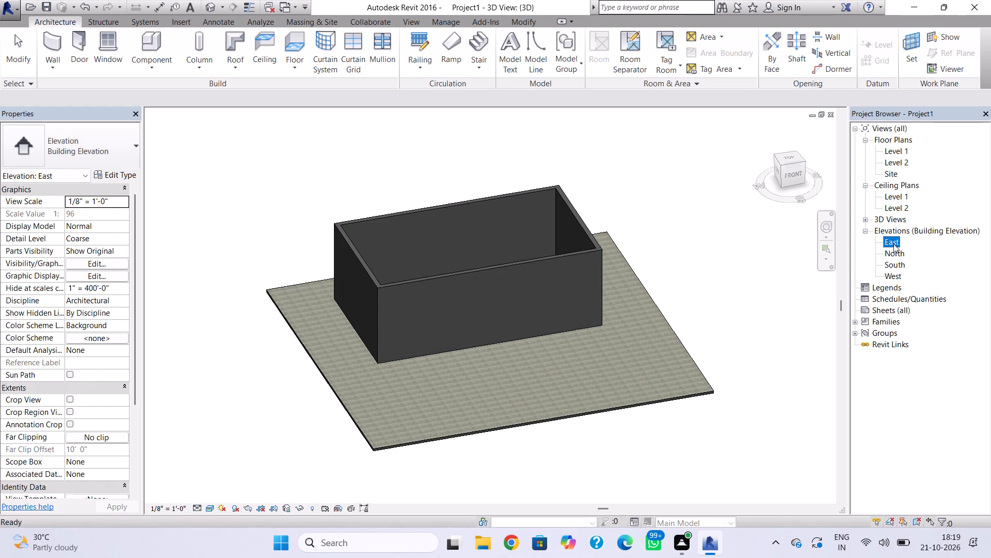
double_click(885, 242)
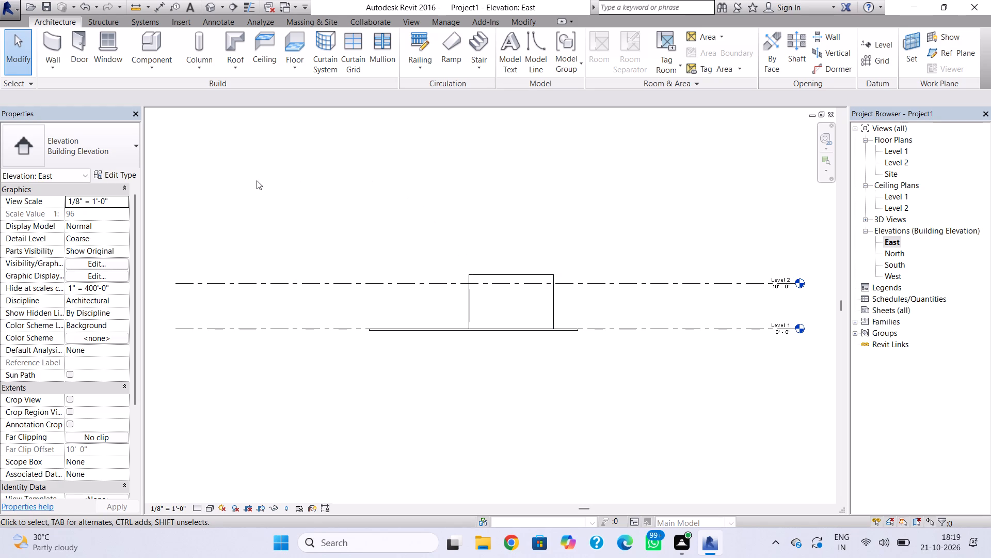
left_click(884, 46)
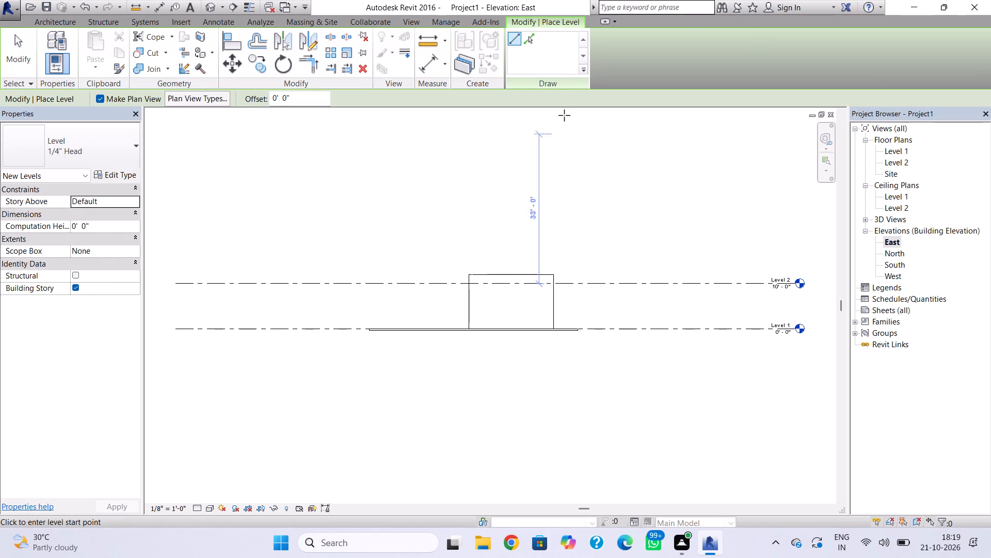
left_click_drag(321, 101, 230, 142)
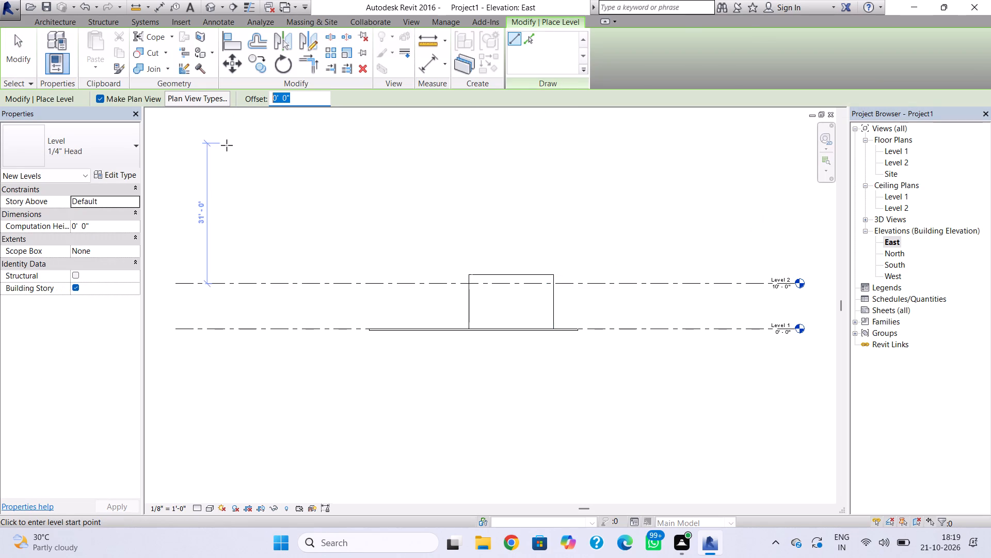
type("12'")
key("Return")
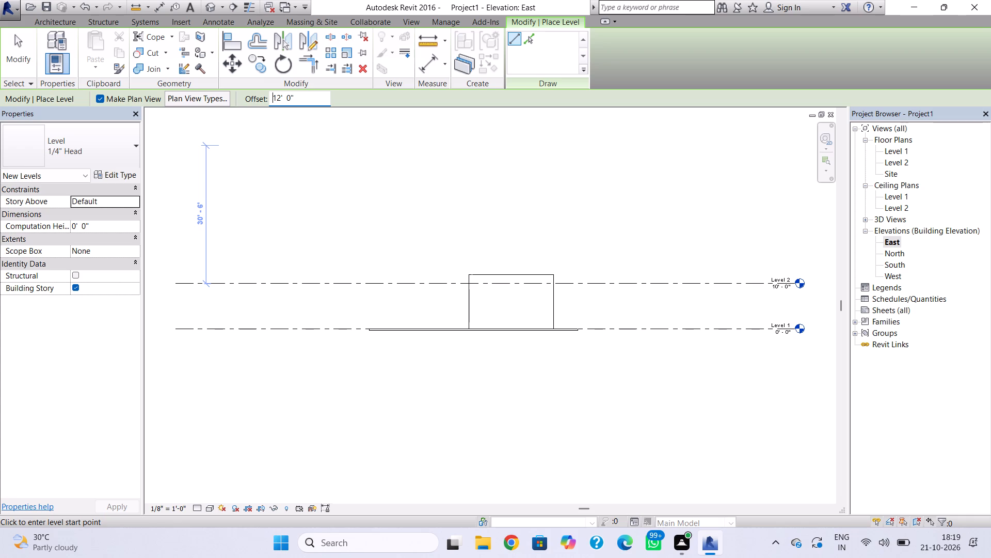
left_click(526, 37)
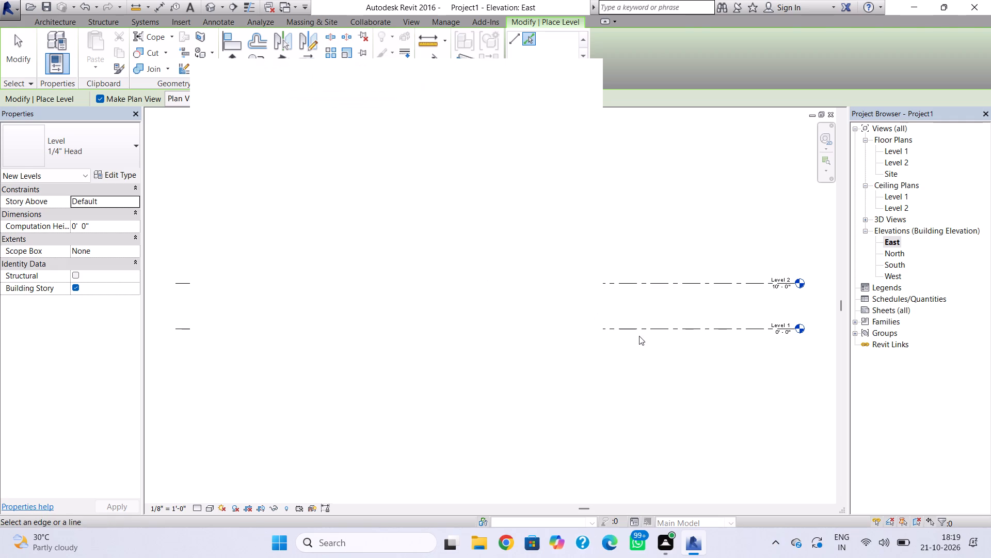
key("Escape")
Set the elevation of Level 2 to 12'.
left_click(642, 286)
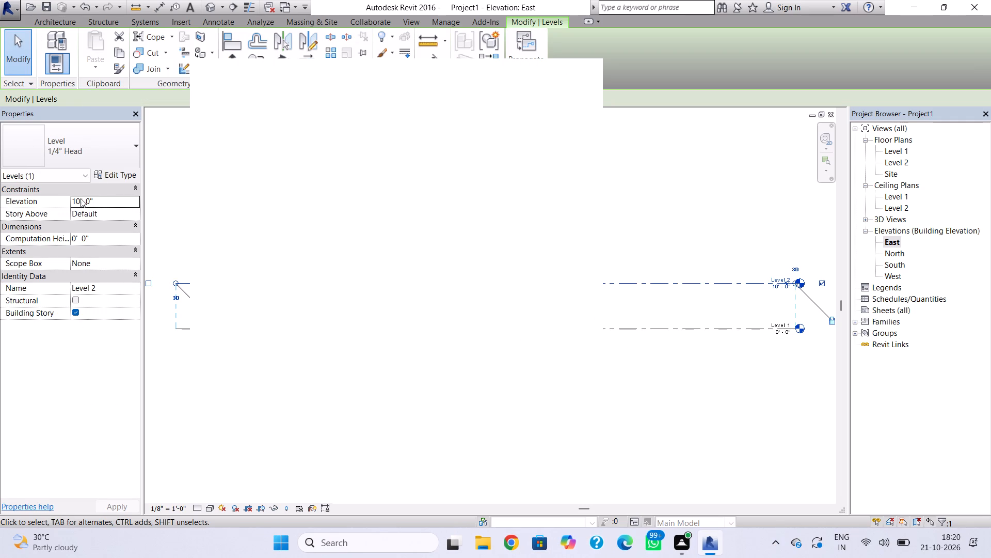
left_click(97, 197)
left_click_drag(99, 200, 11, 219)
type("12'")
key("Return")
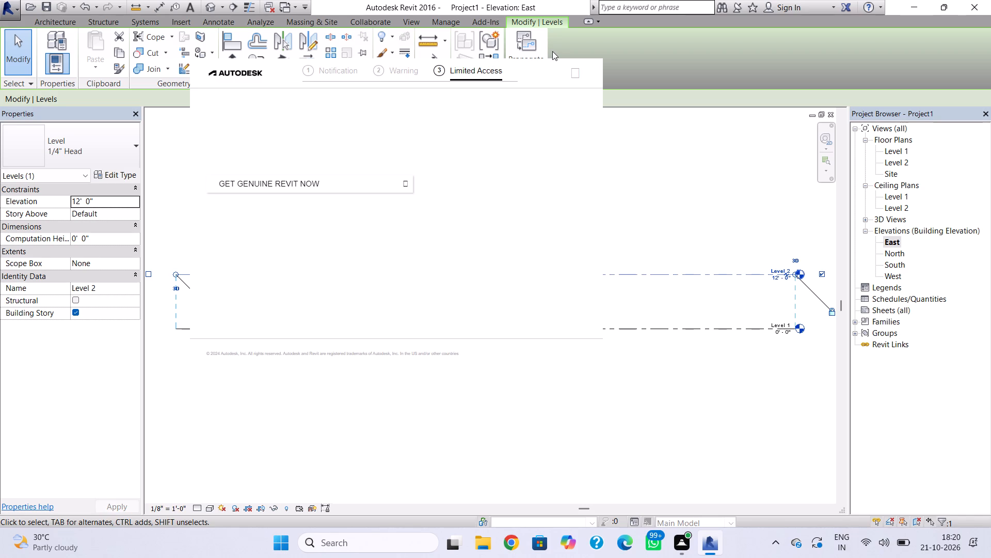
left_click(576, 71)
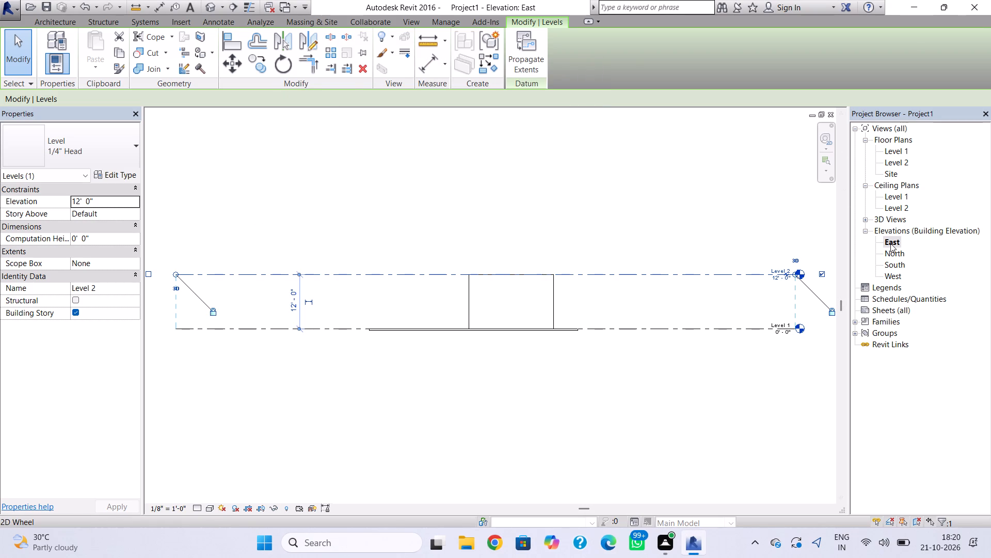
left_click(550, 19)
key("Escape")
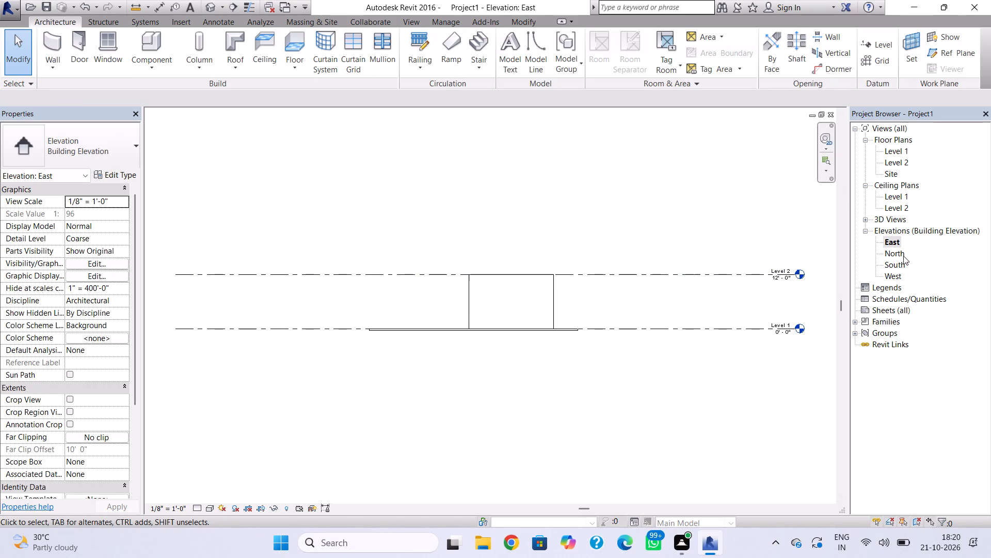
Add three more levels above Level 2, each offset 12' from the one below, at 24', 36' and 48'.
left_click(882, 46)
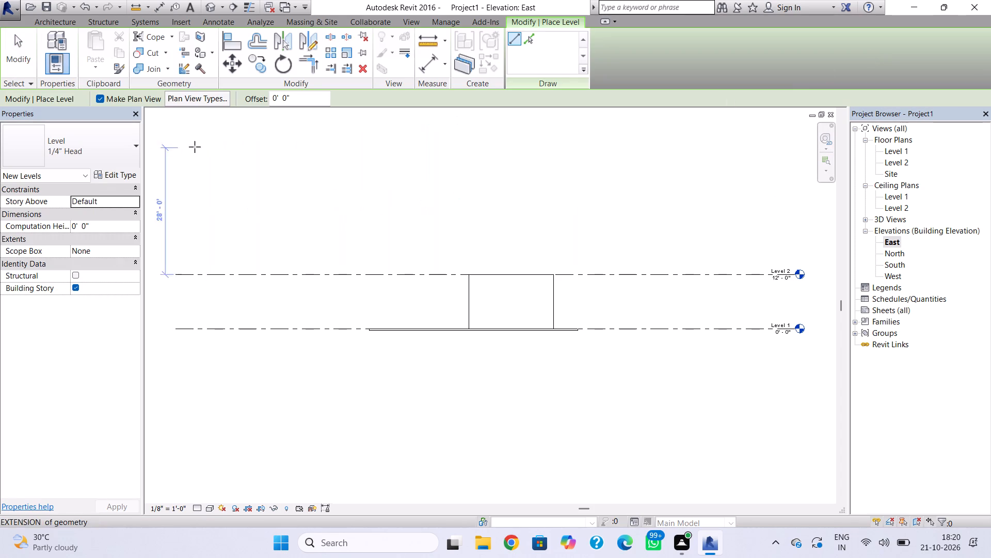
left_click(312, 97)
left_click_drag(303, 98, 229, 102)
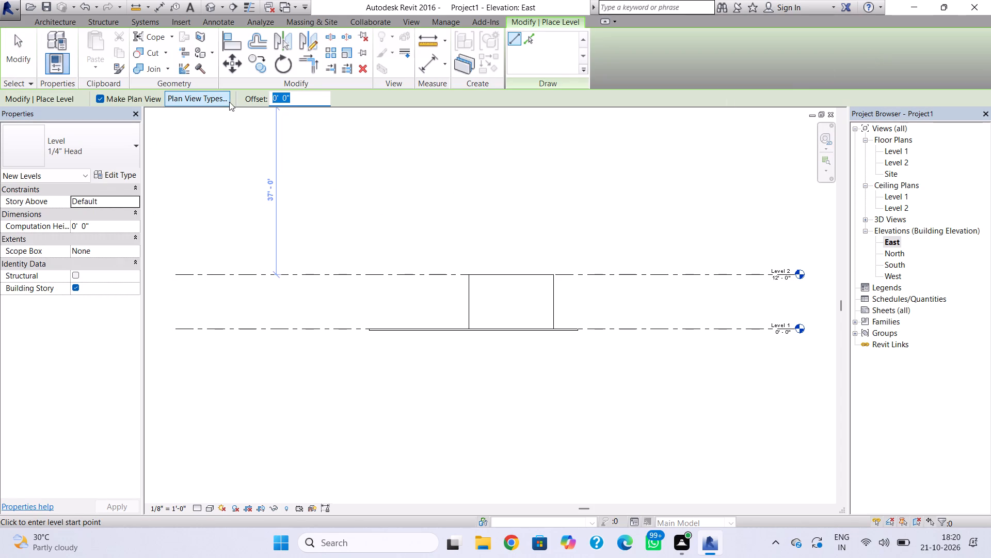
type("12'")
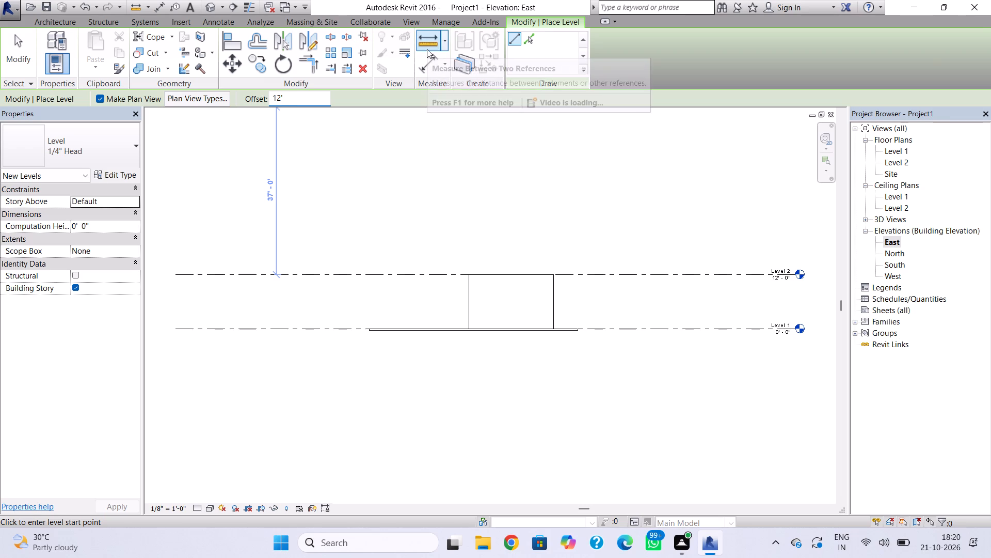
key("Return")
left_click(522, 44)
left_click(525, 42)
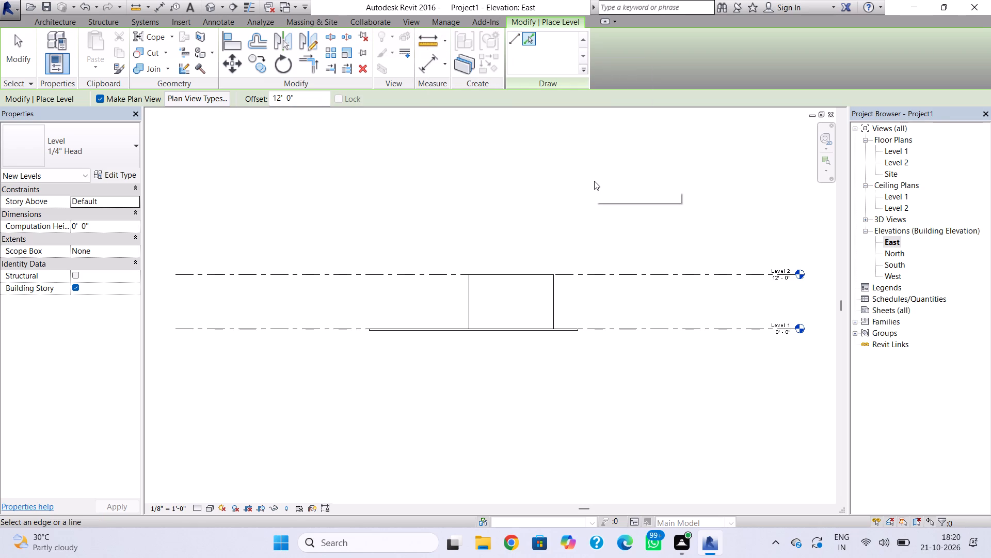
left_click(634, 271)
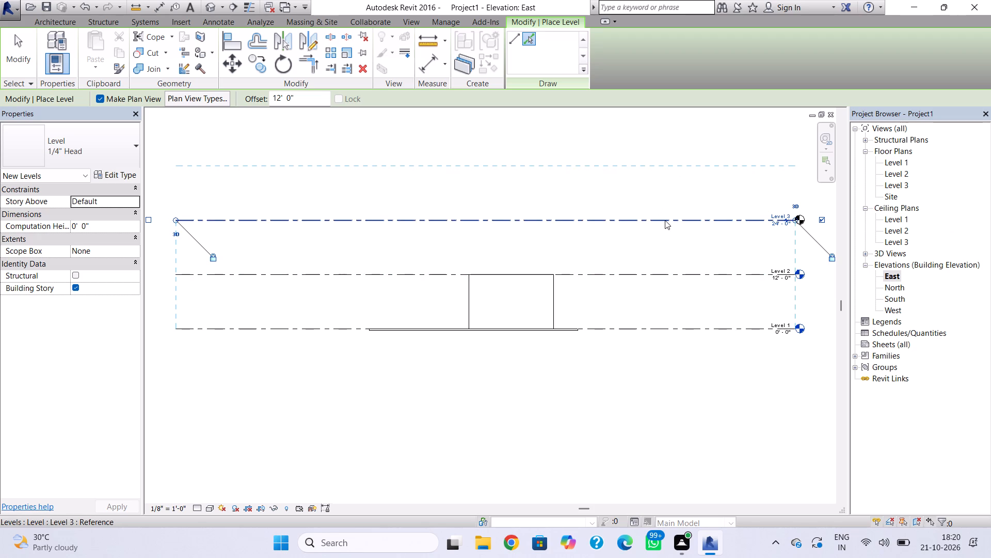
left_click(665, 220)
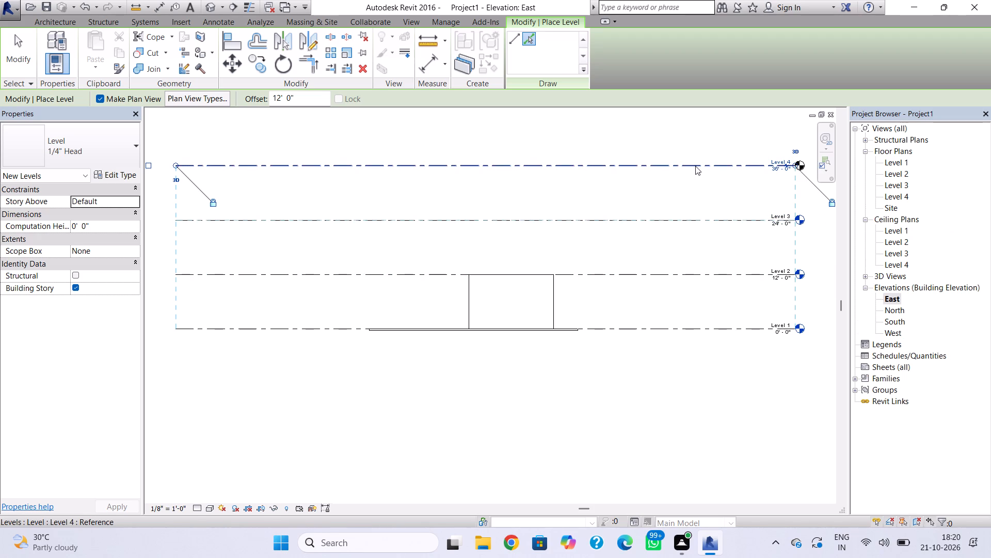
middle_click_drag(695, 170, 685, 262)
left_click(686, 254)
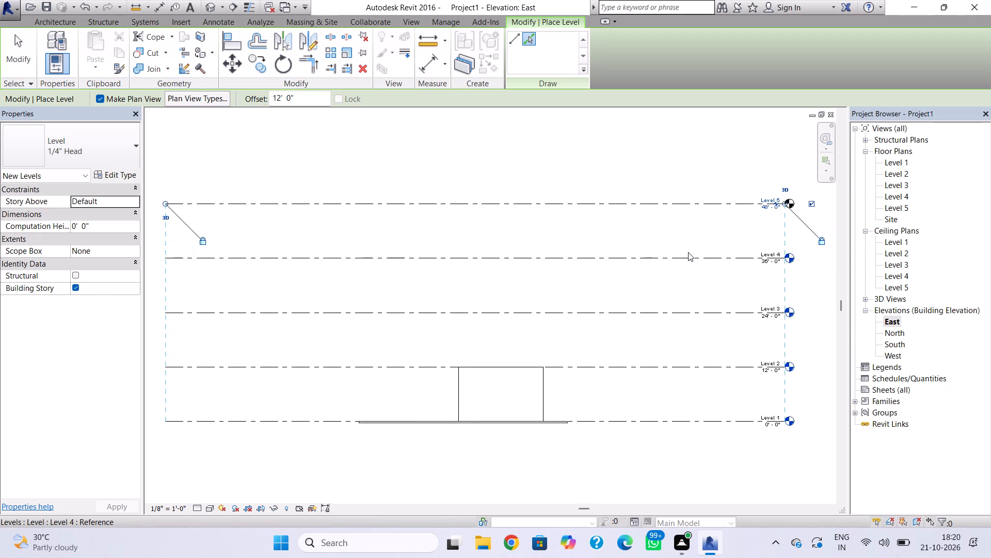
key("Escape")
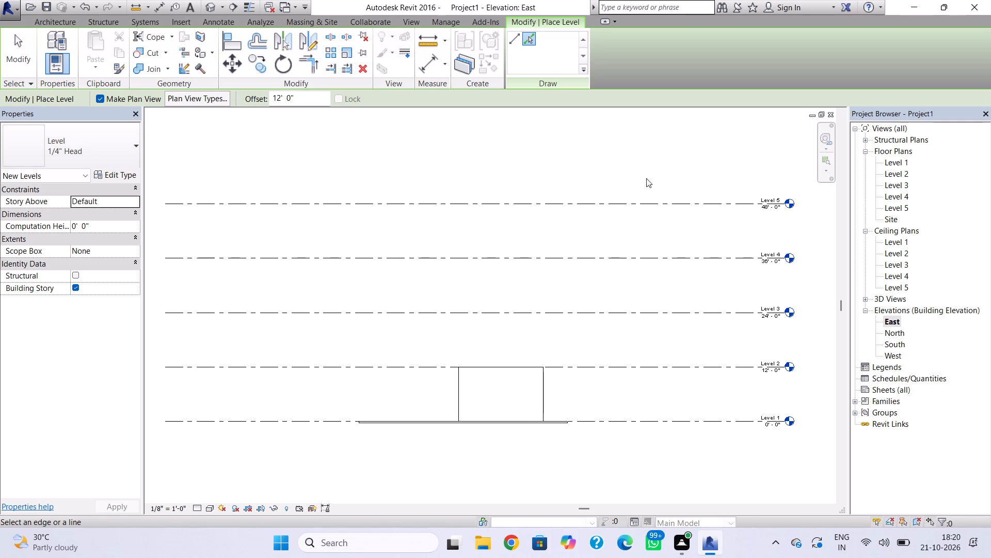
Open the Level 1 floor plan.
double_click(898, 166)
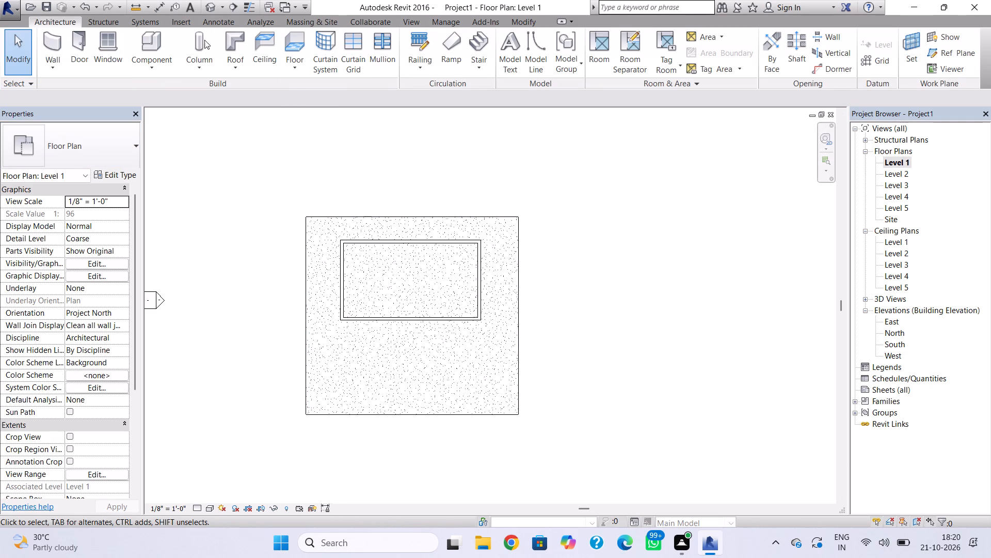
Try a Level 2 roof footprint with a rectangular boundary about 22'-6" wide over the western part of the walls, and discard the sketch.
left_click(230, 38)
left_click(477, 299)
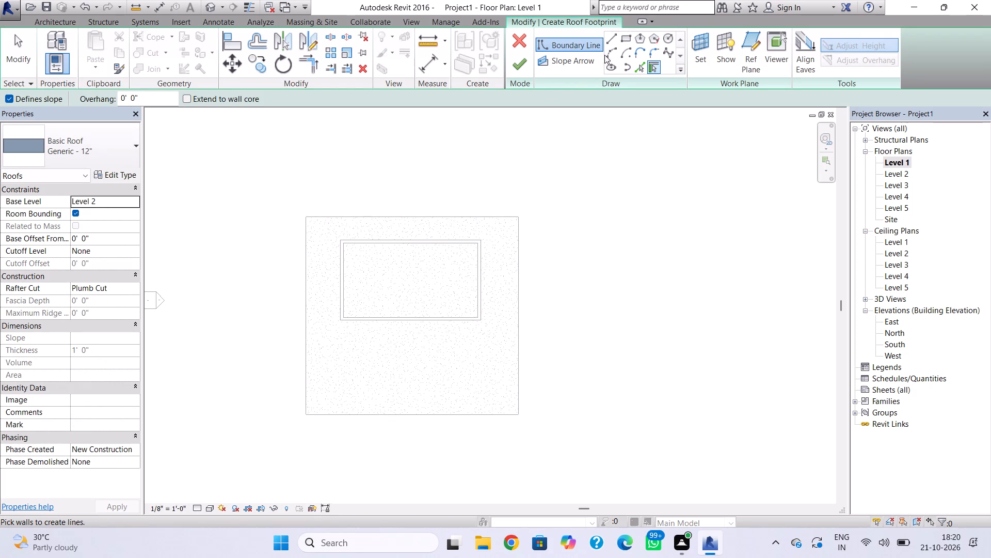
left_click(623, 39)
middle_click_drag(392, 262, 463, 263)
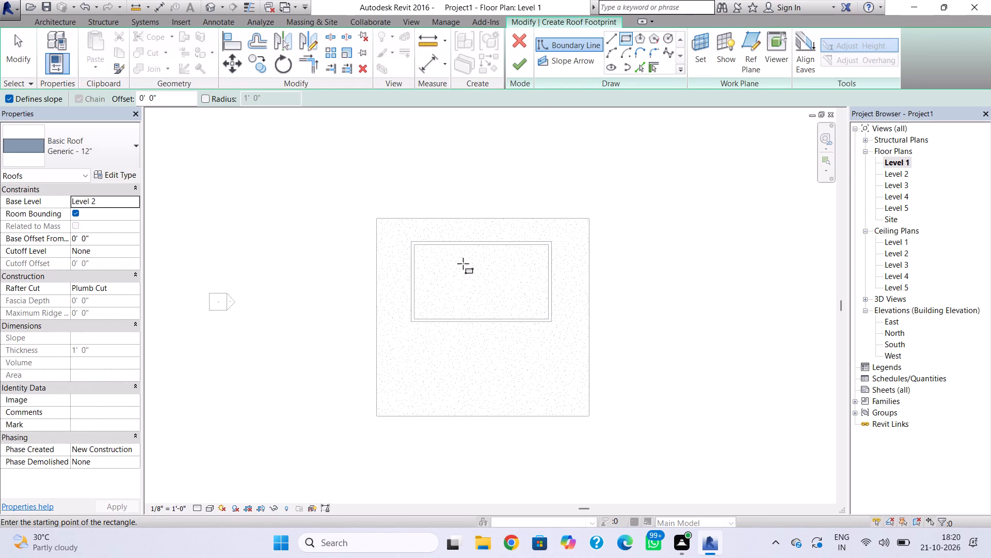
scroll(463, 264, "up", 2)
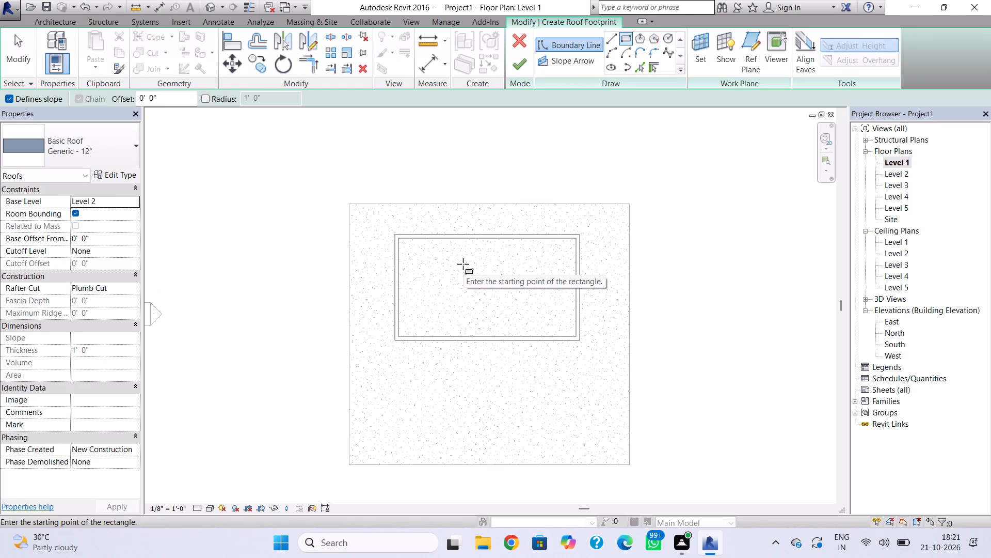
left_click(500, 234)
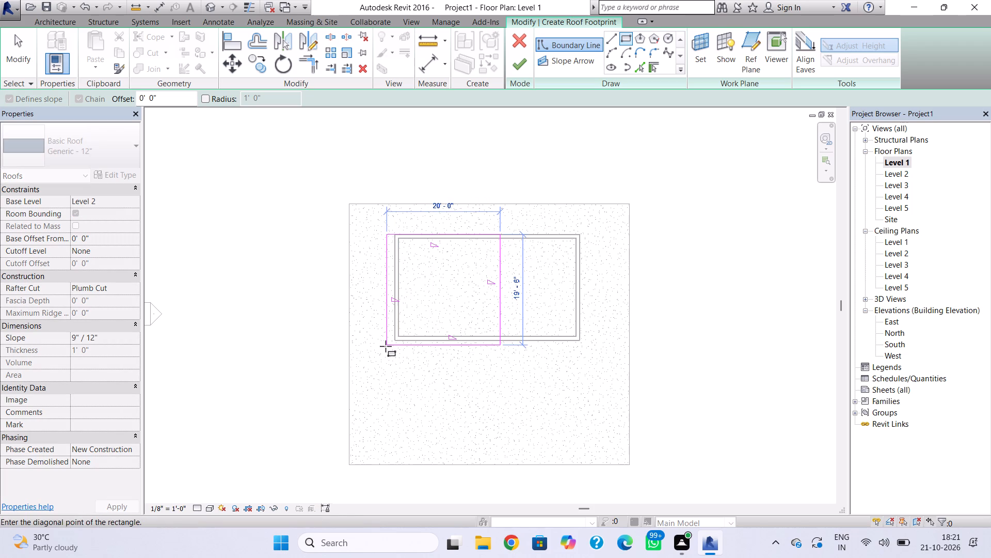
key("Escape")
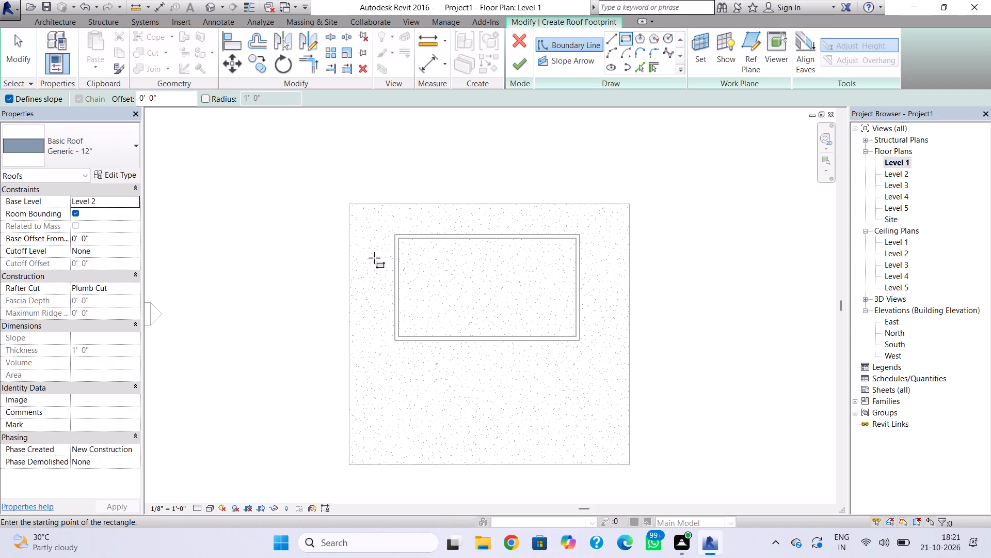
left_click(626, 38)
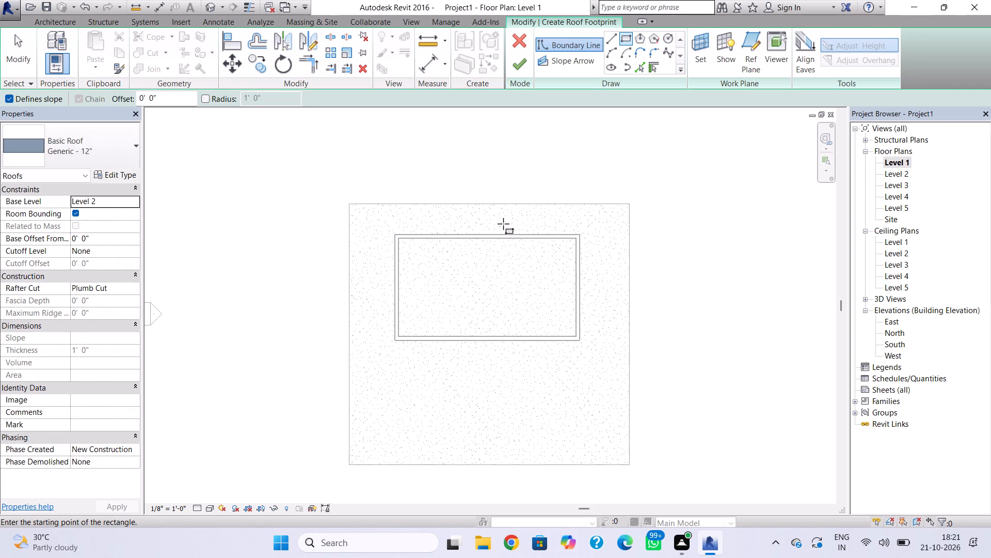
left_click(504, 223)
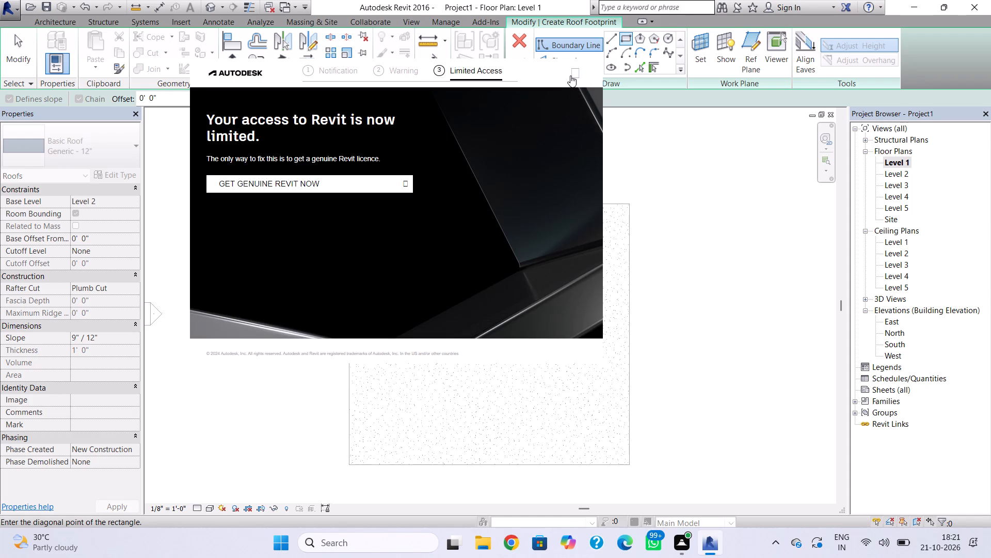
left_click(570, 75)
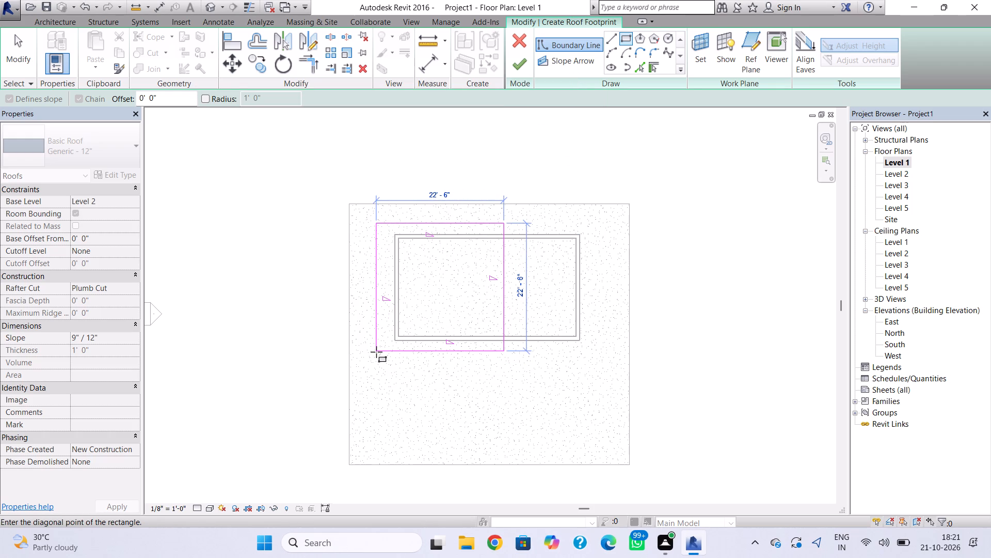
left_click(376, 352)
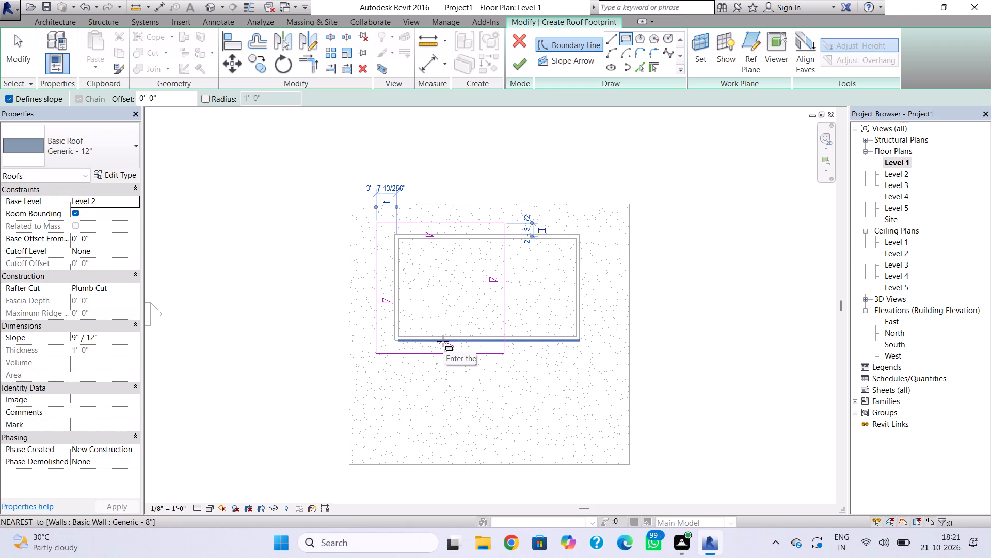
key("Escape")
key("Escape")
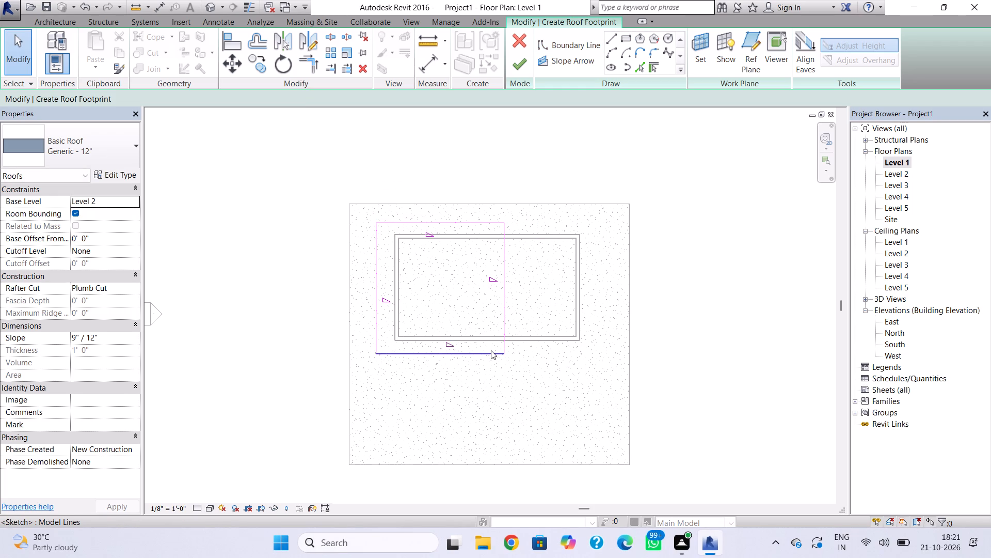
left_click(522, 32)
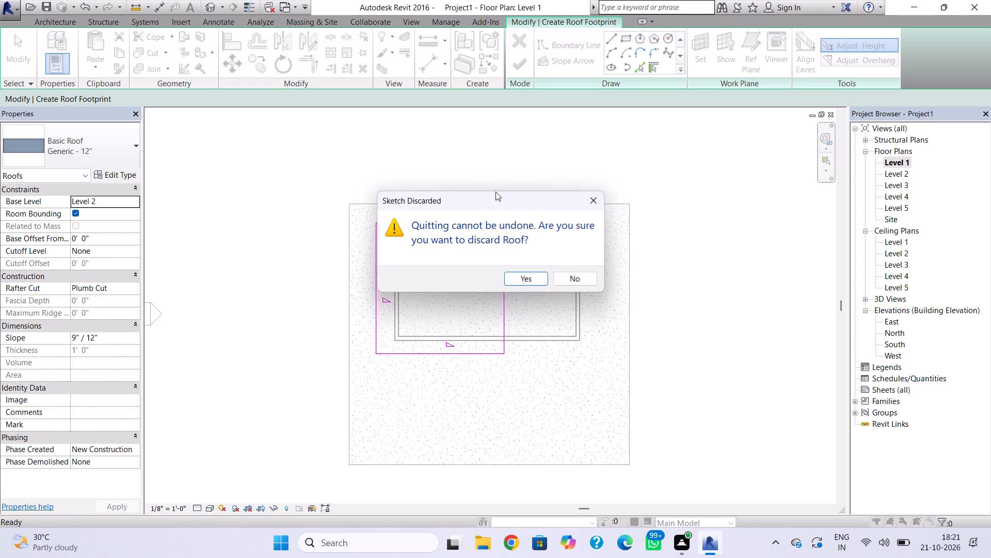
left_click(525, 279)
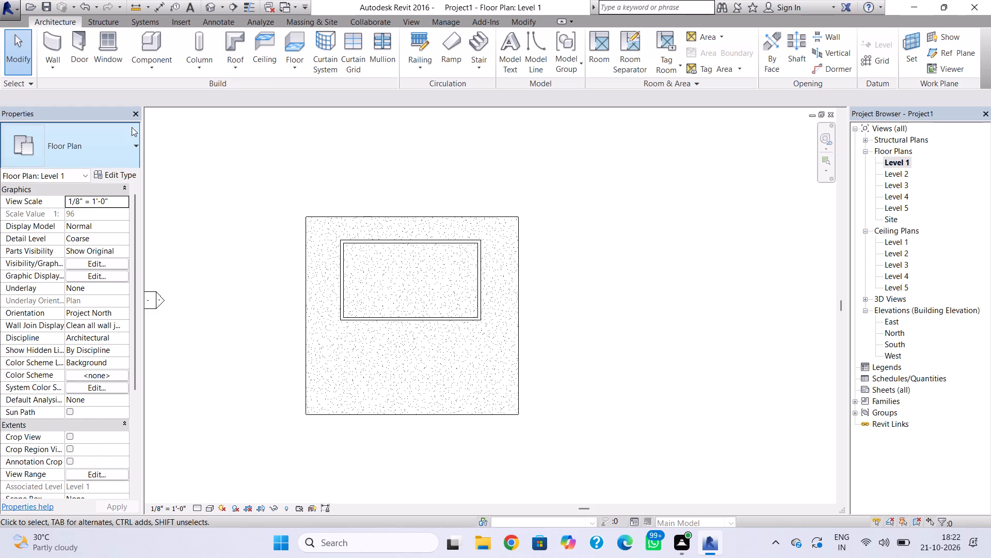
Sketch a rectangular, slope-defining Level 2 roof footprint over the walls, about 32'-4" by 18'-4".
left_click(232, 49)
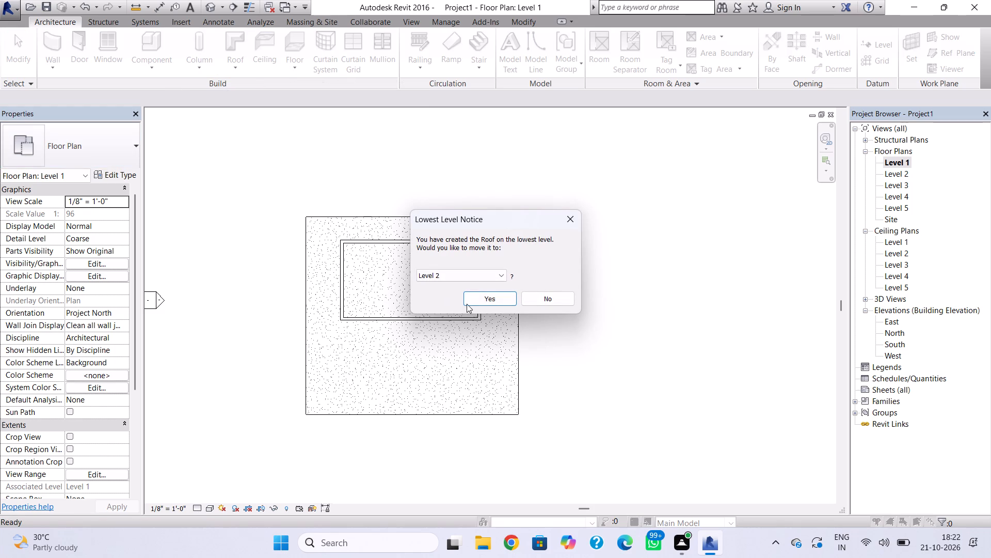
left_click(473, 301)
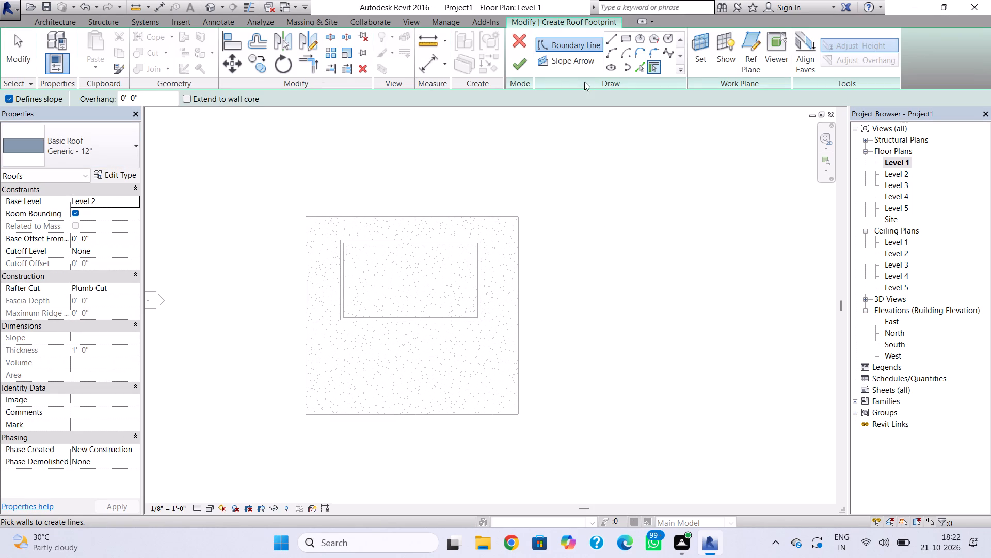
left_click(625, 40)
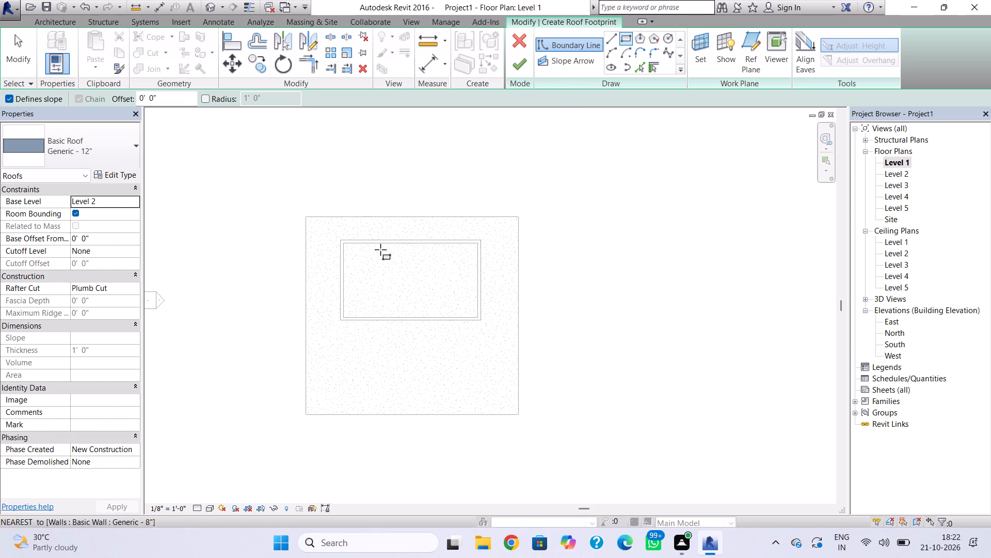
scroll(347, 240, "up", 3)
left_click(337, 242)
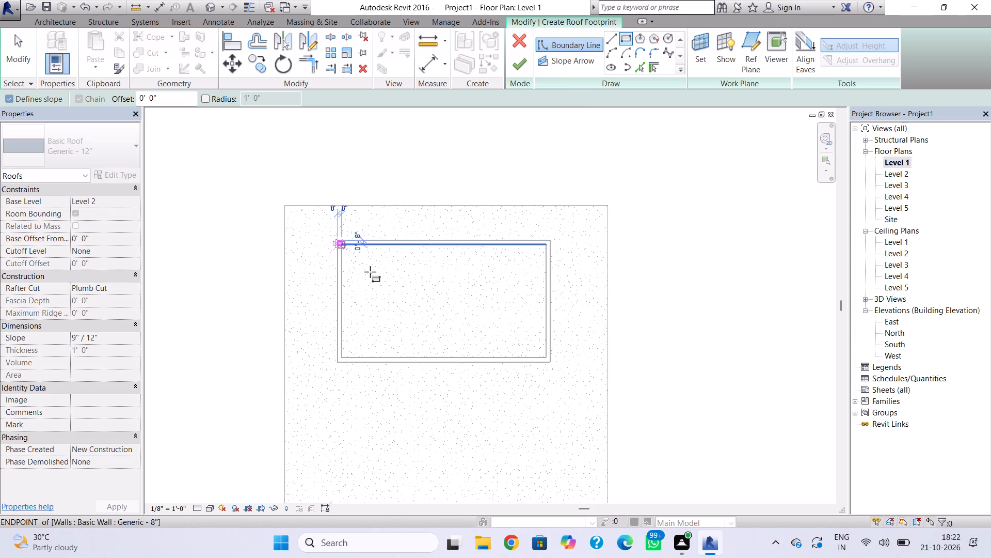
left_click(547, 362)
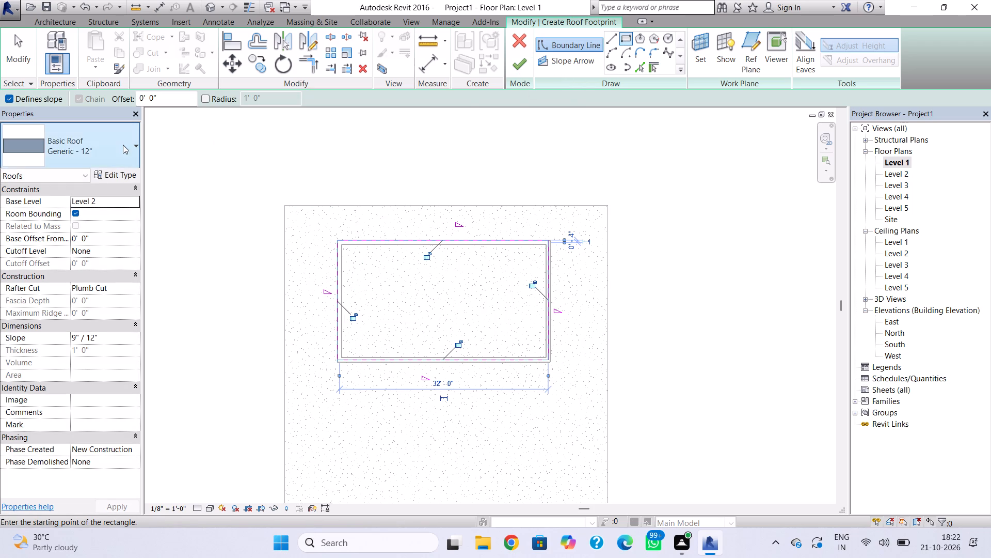
Set the roof type to Basic Roof Generic - 9".
left_click(122, 144)
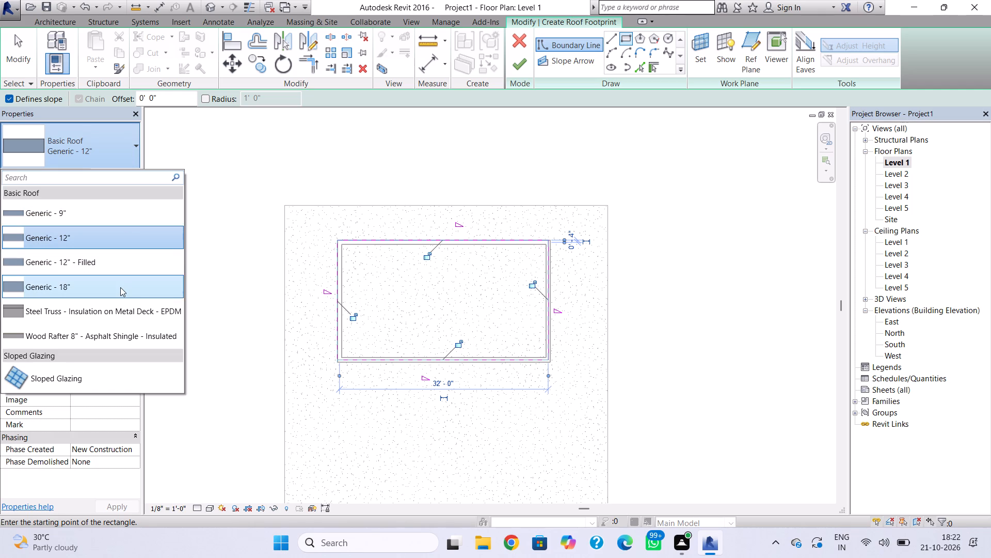
scroll(120, 287, "up", 3)
scroll(120, 287, "down", 6)
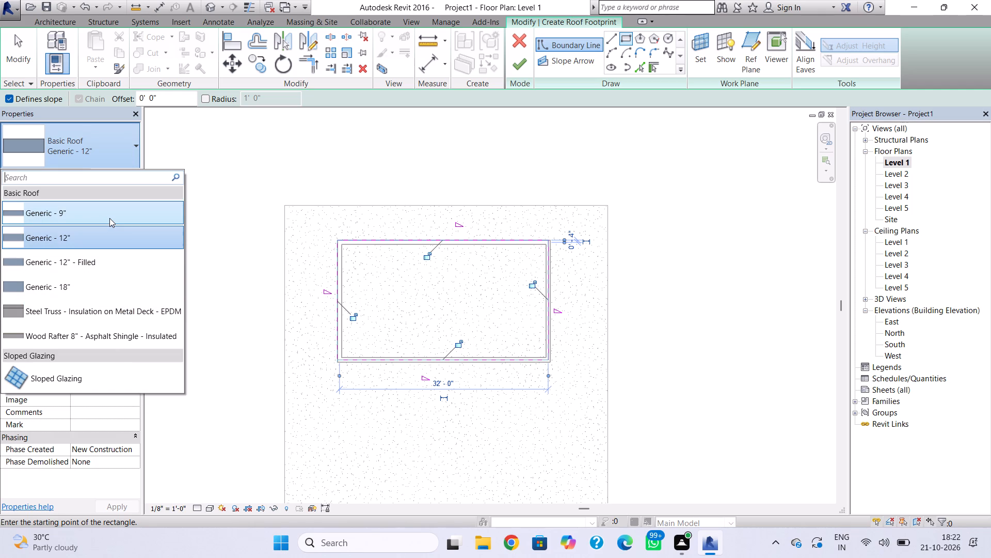
scroll(109, 218, "up", 1)
left_click(109, 218)
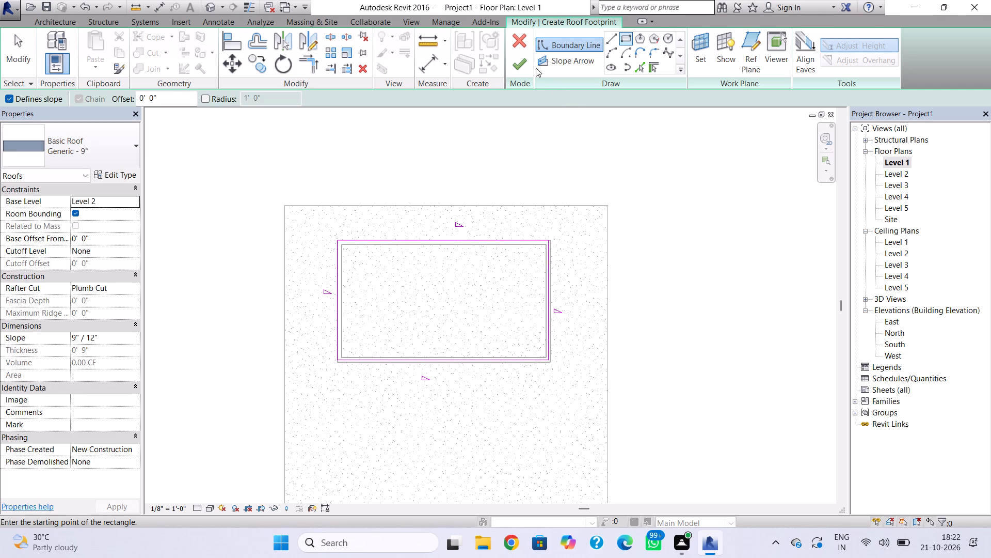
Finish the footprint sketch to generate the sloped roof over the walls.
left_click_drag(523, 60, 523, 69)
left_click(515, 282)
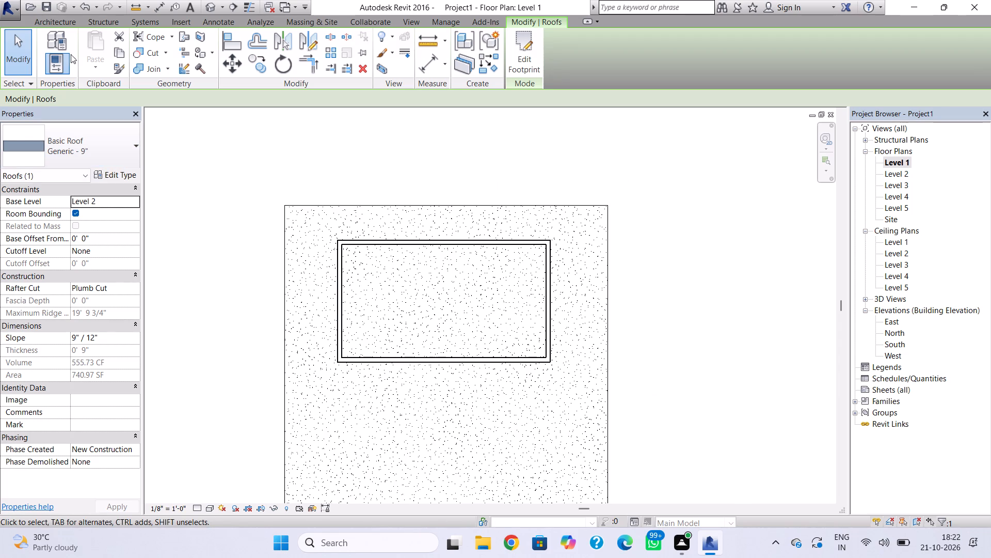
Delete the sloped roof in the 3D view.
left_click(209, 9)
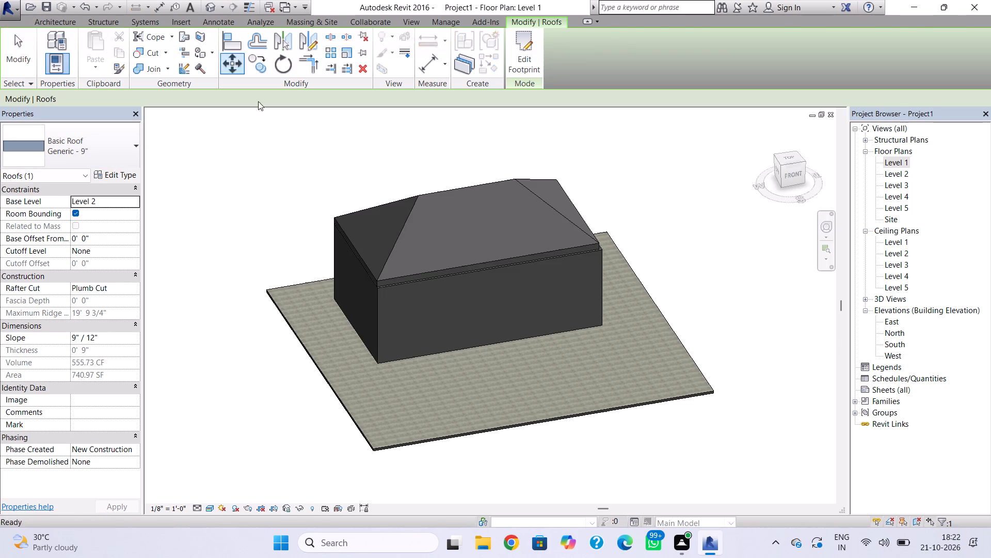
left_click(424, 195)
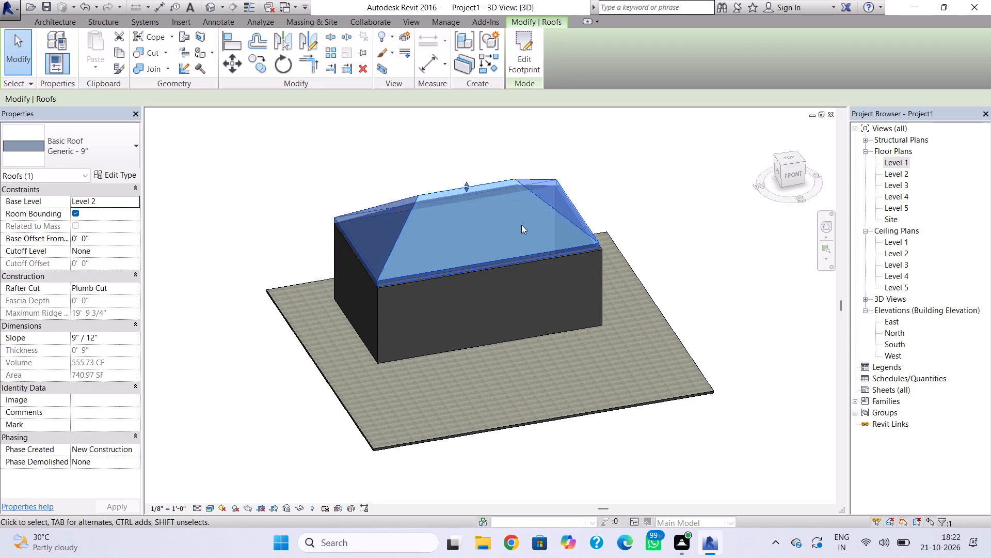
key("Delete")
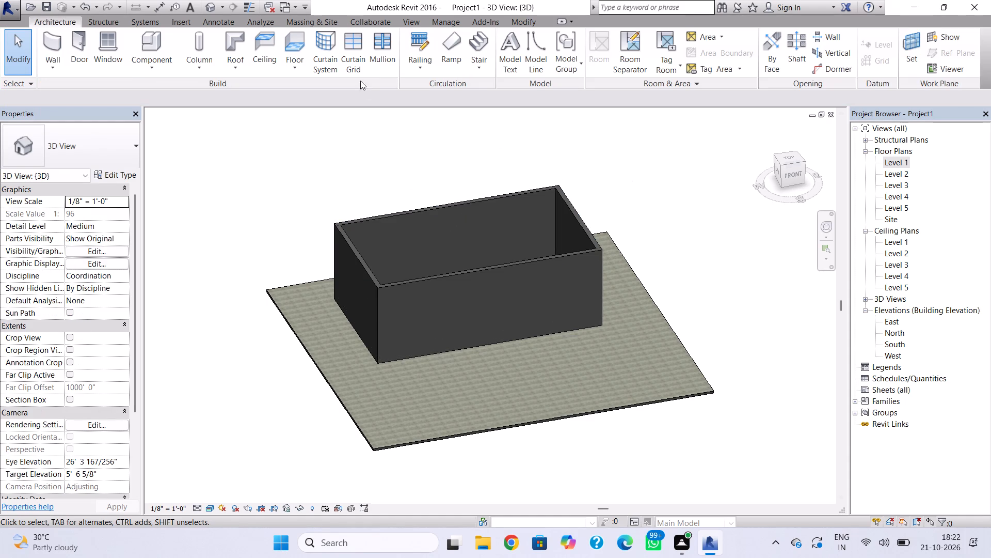
Sketch a new Level 2 roof footprint without defined slope in the Level 1 plan, a 32'-8" by 18'-8" rectangle along the walls' outer corners.
left_click(243, 39)
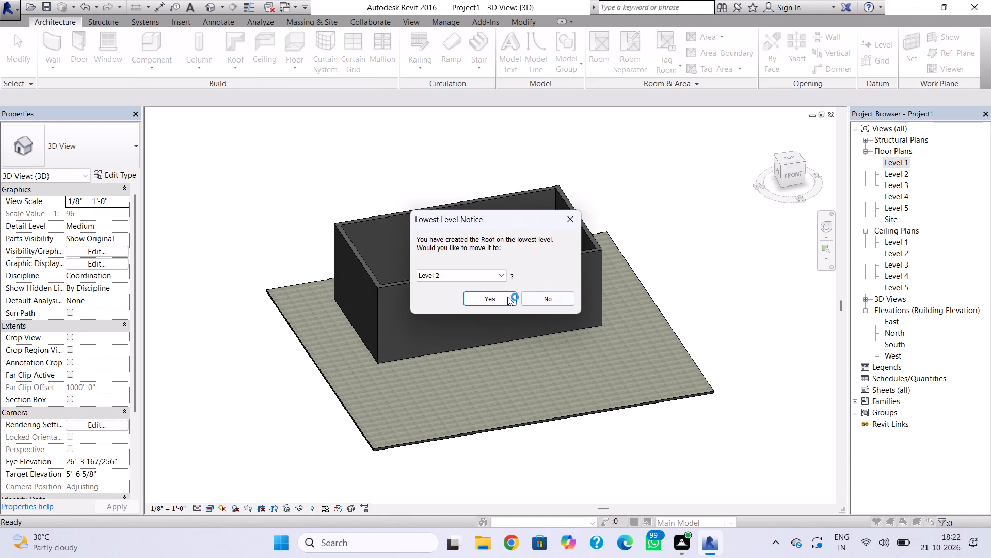
left_click(507, 297)
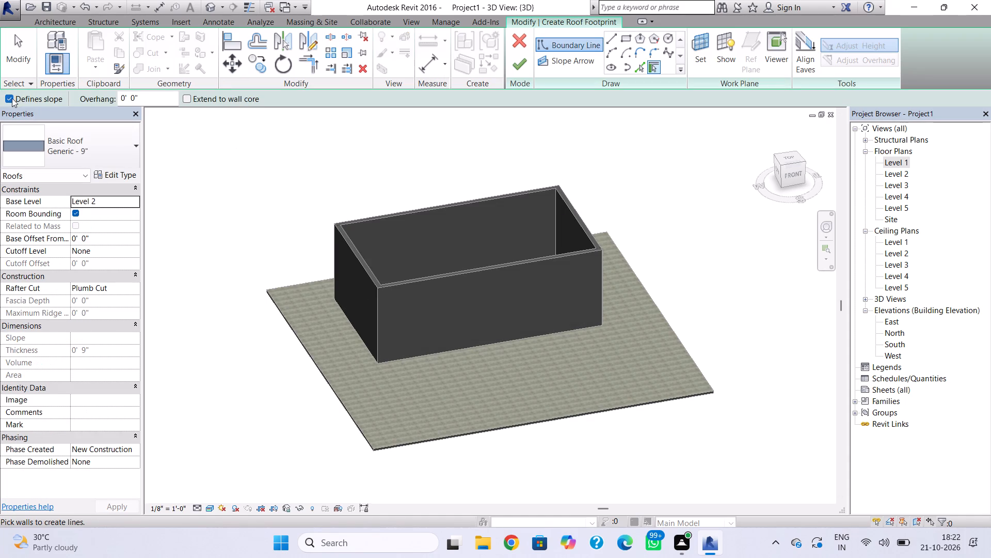
left_click(10, 98)
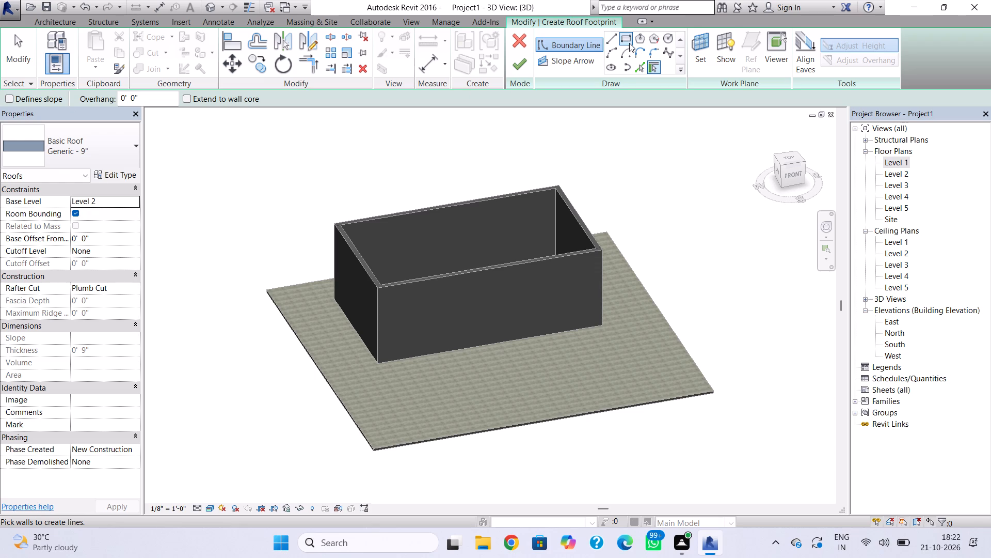
left_click(628, 41)
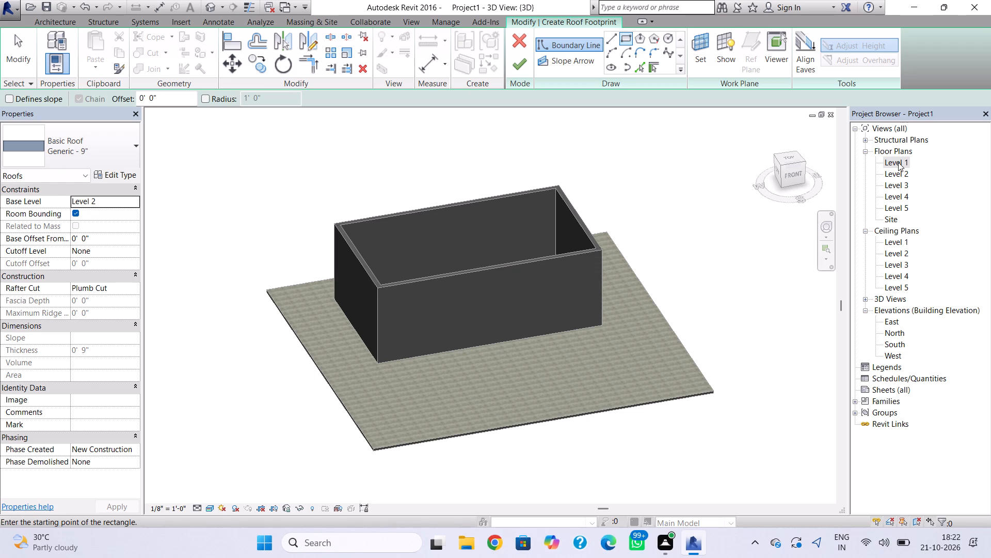
left_click(898, 162)
left_click(898, 162)
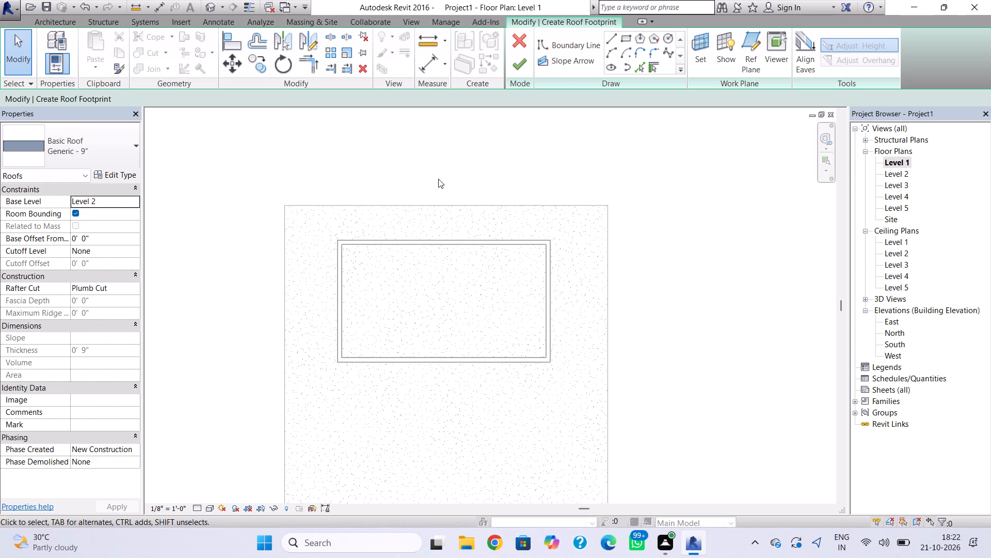
left_click(620, 36)
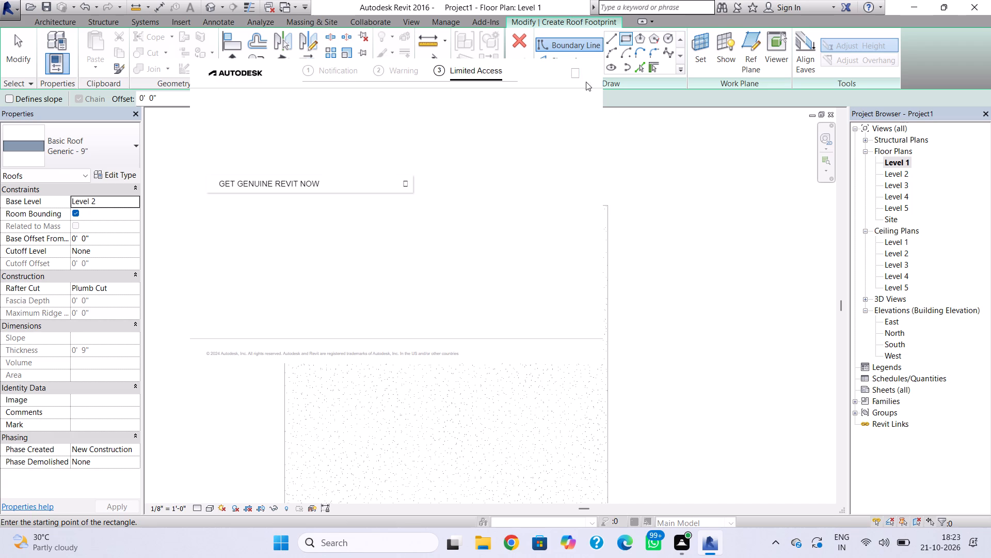
left_click(577, 73)
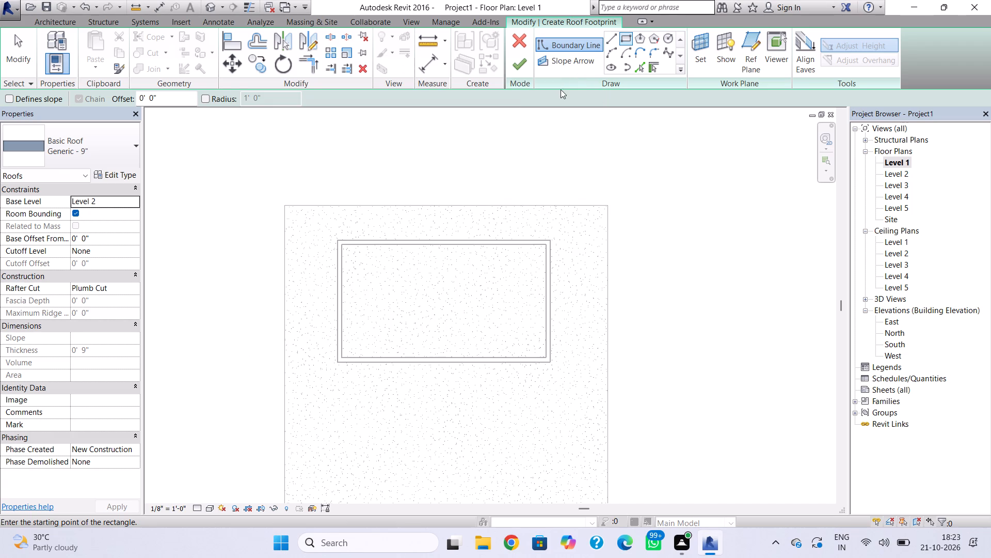
left_click(337, 239)
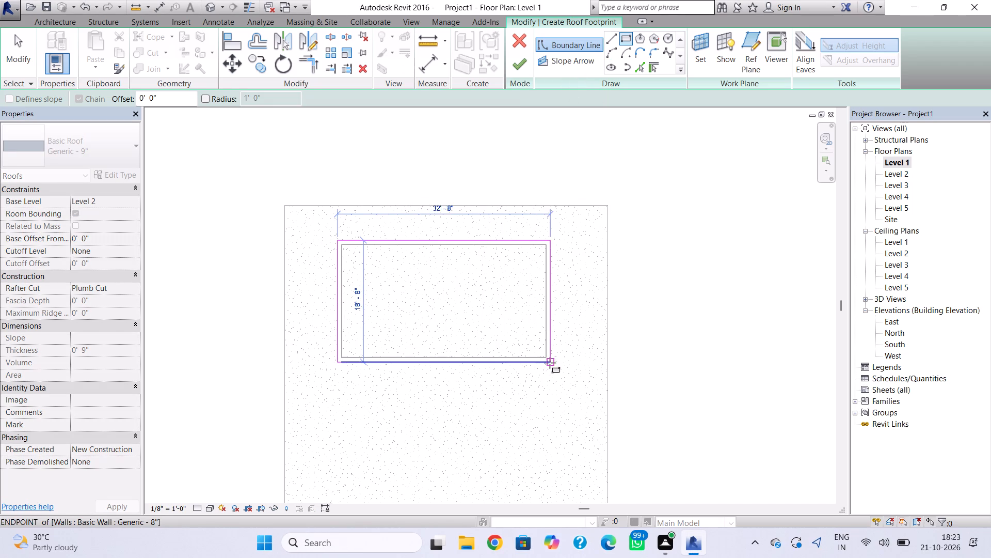
left_click(552, 363)
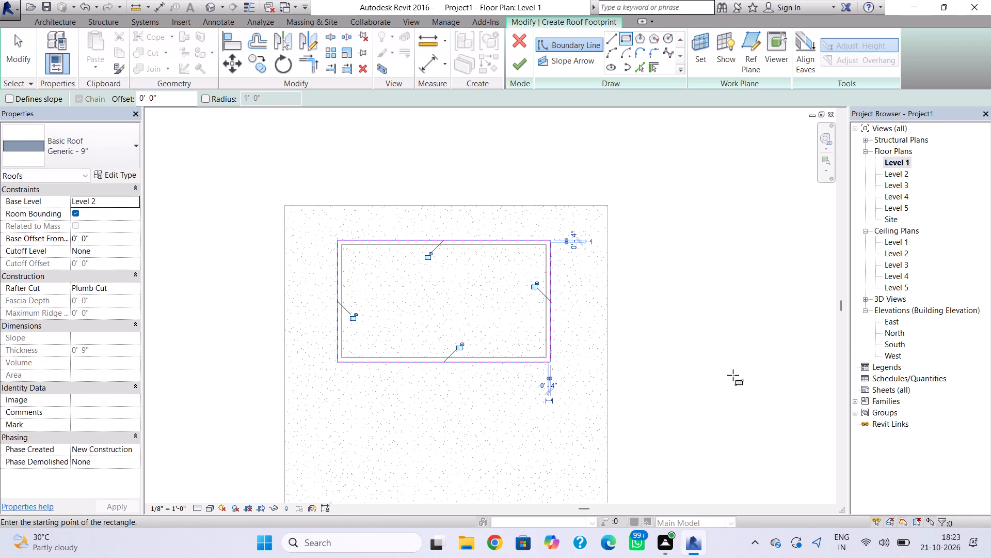
Finish the flat roof sketch and attach the highlighted walls to the roof.
left_click(525, 68)
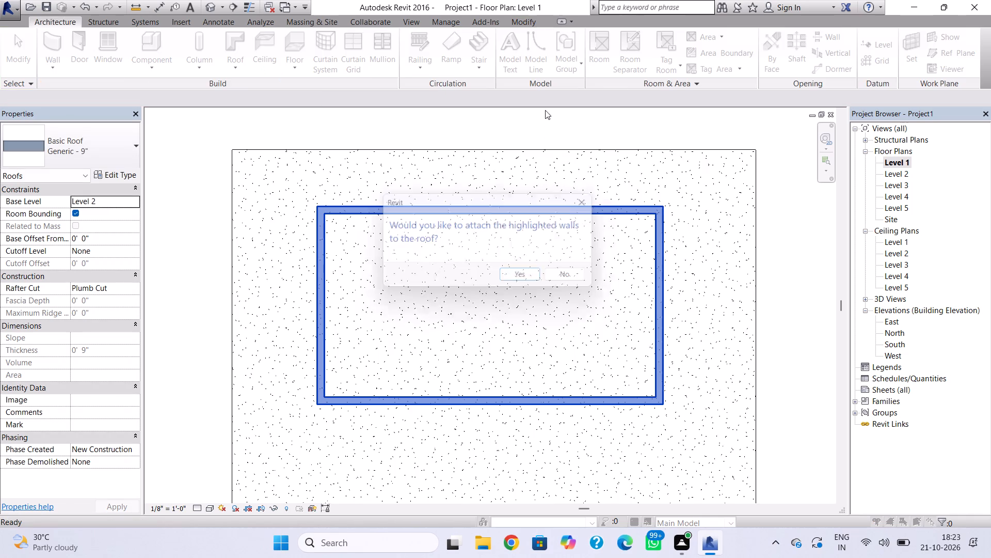
left_click(529, 275)
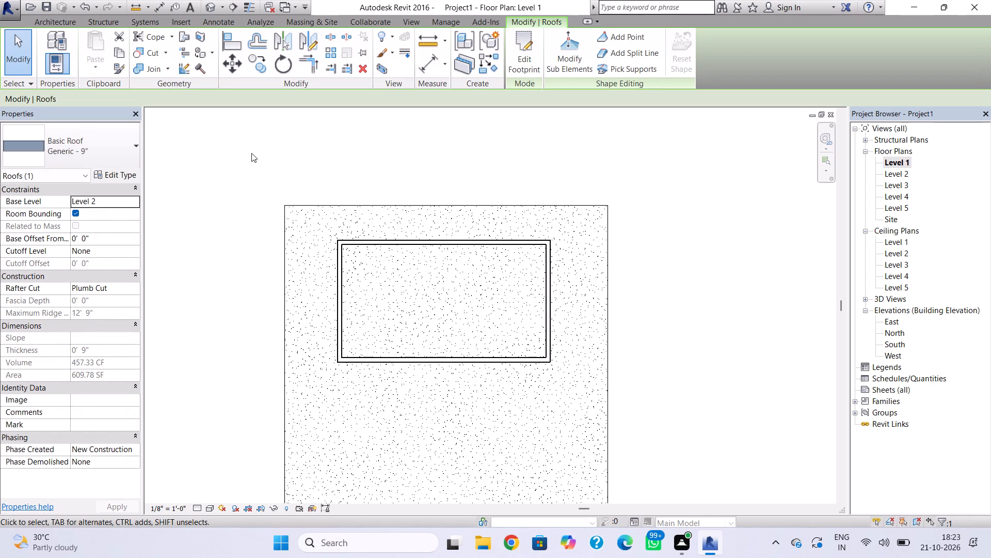
Draw a rectangle of 20' high Generic - 8" walls on Level 1, about 22'-6" by 23'-6", around the western part of the building.
left_click(58, 18)
left_click(61, 43)
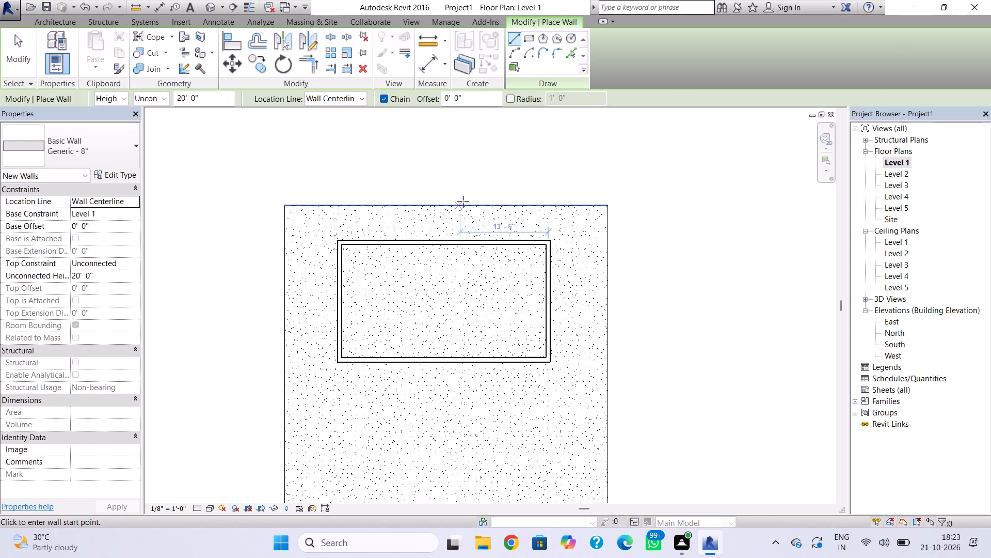
left_click(528, 40)
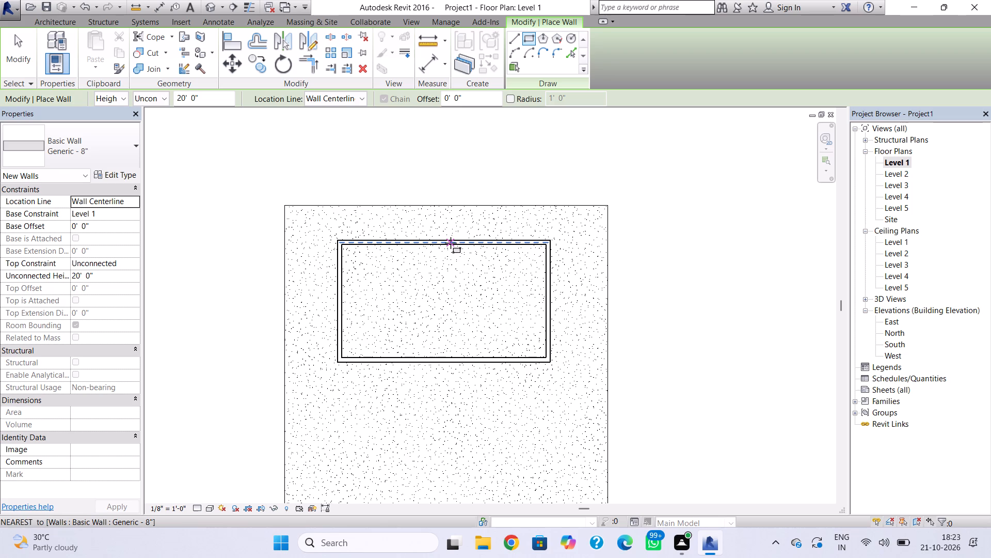
left_click(451, 243)
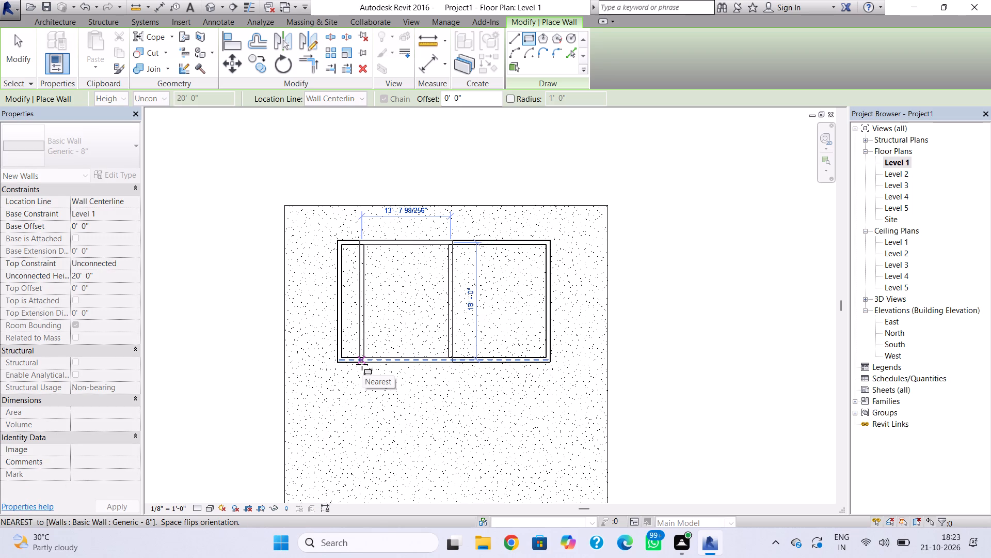
key("Escape")
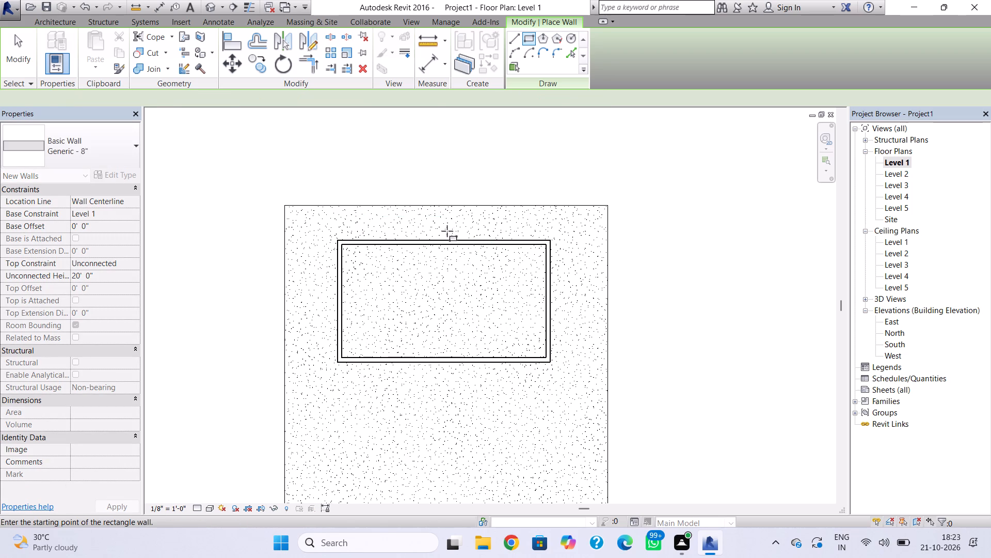
left_click(461, 227)
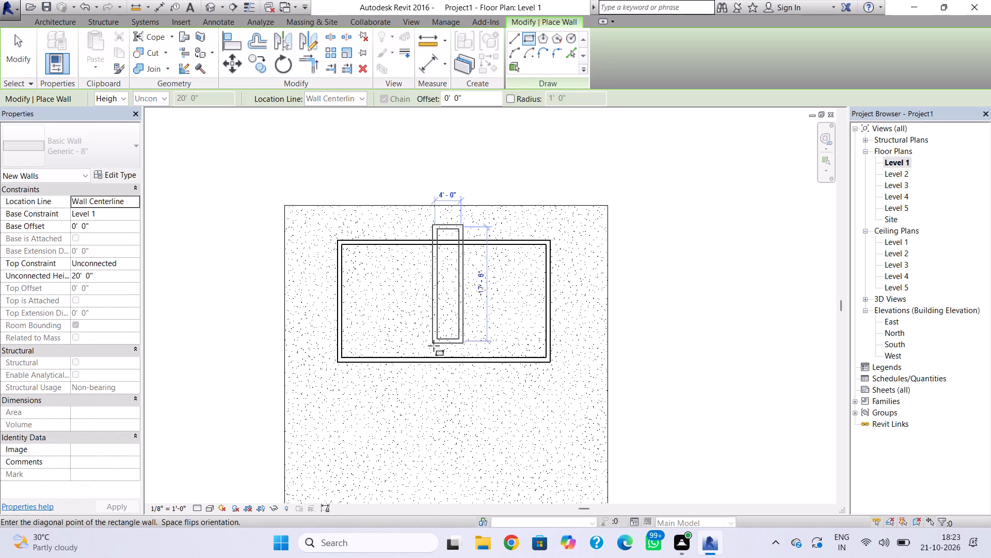
left_click(315, 381)
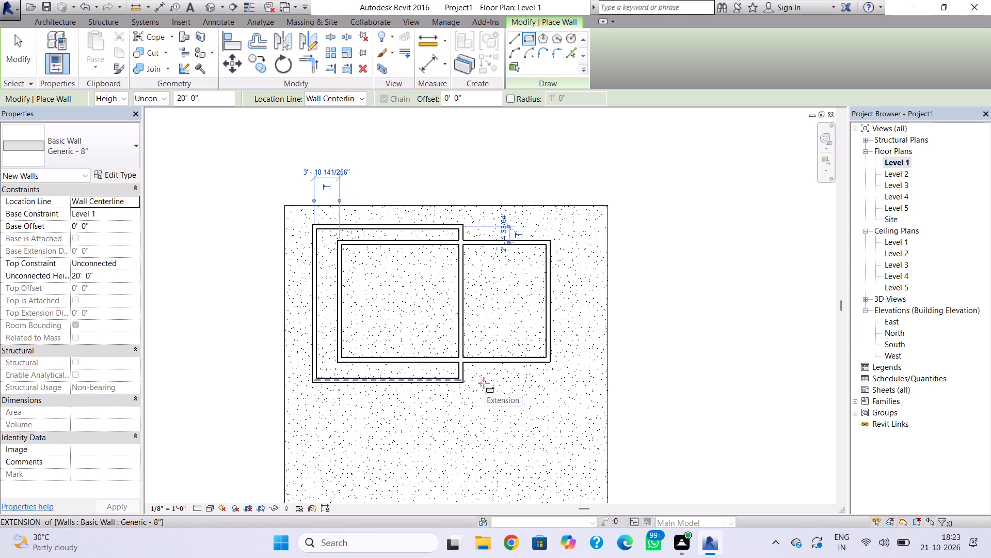
Draw a second wall rectangle about 17'-6" by 29'-6" around the eastern part, starting from the first rectangle's northeast corner.
left_click(466, 226)
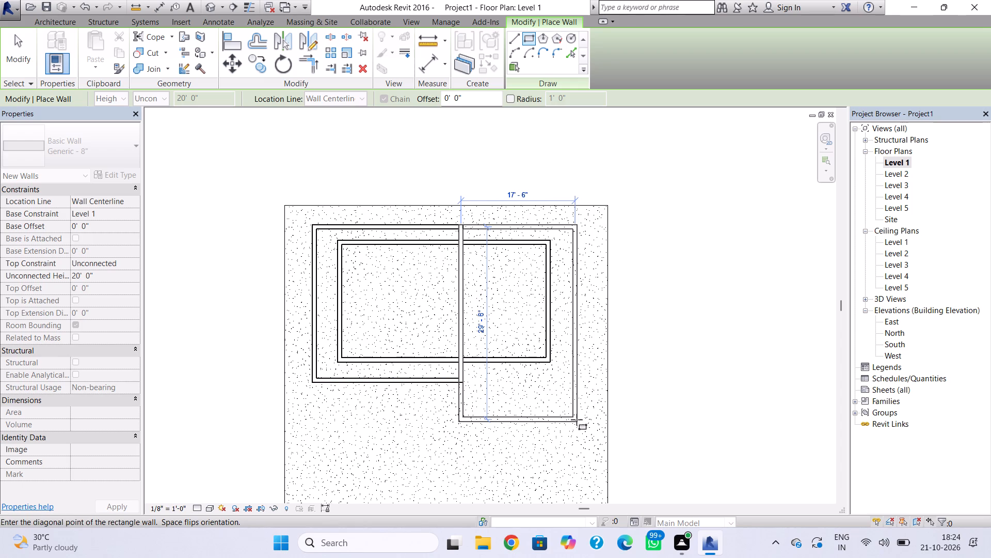
left_click(577, 420)
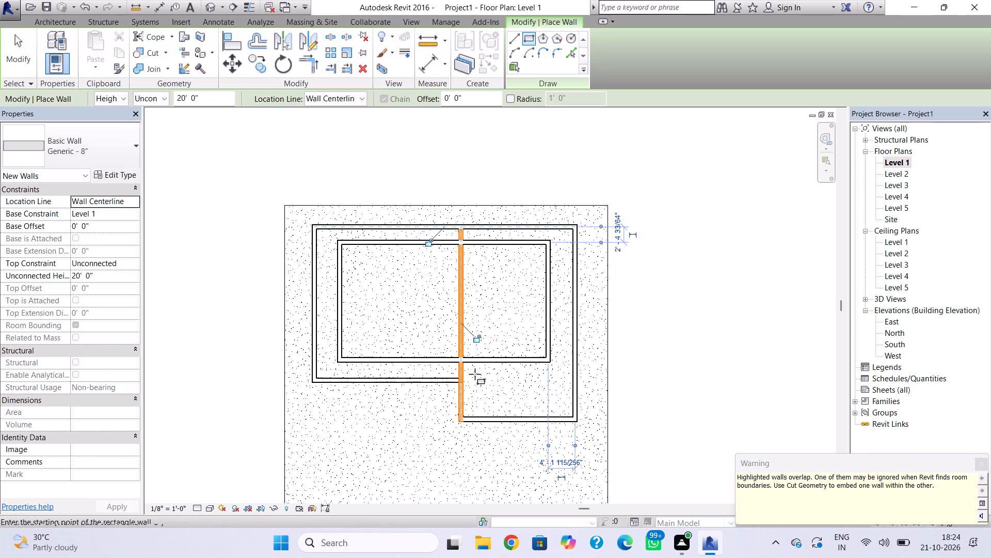
key("Escape")
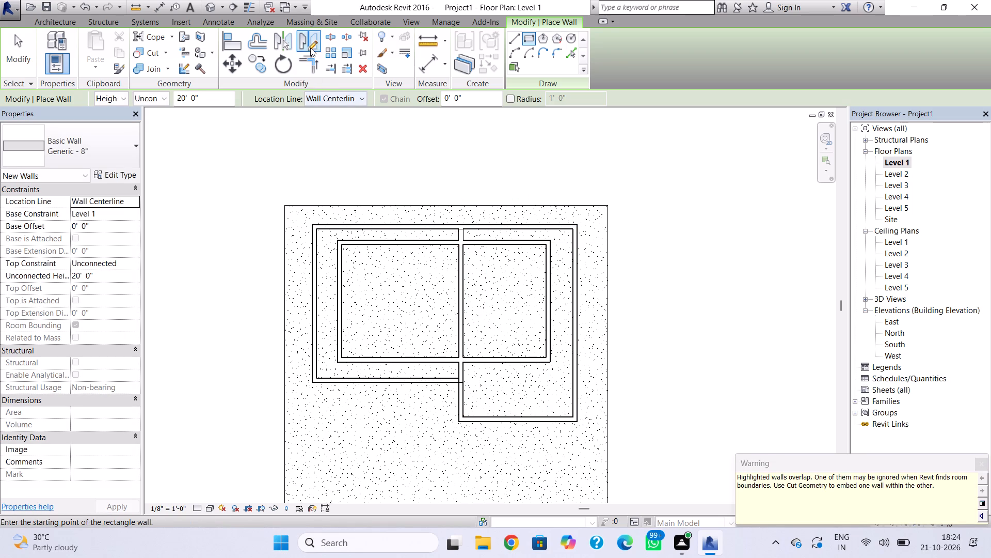
Examine the new wall rectangles around the roofed building in the 3D view from several angles.
left_click(213, 7)
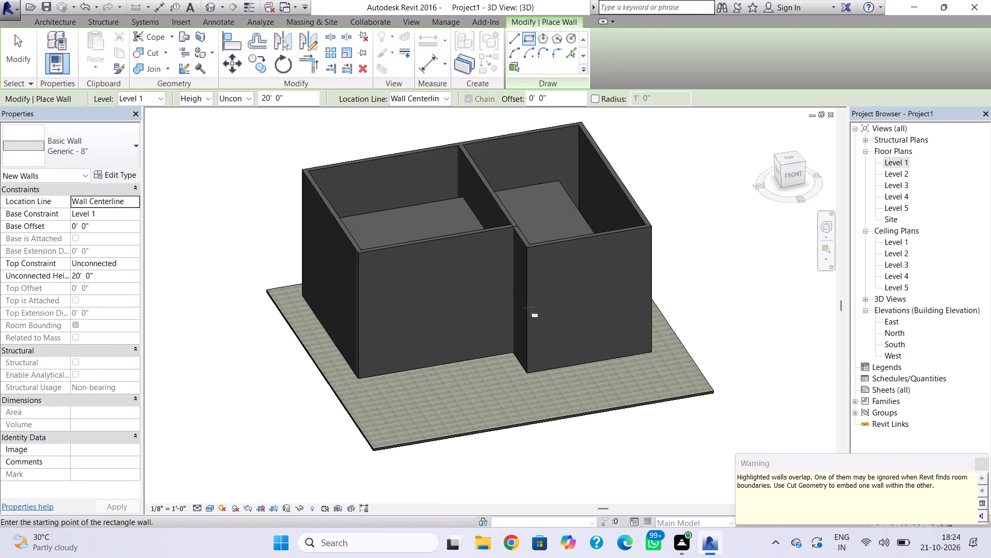
right_click_drag(530, 308, 524, 392, "shift")
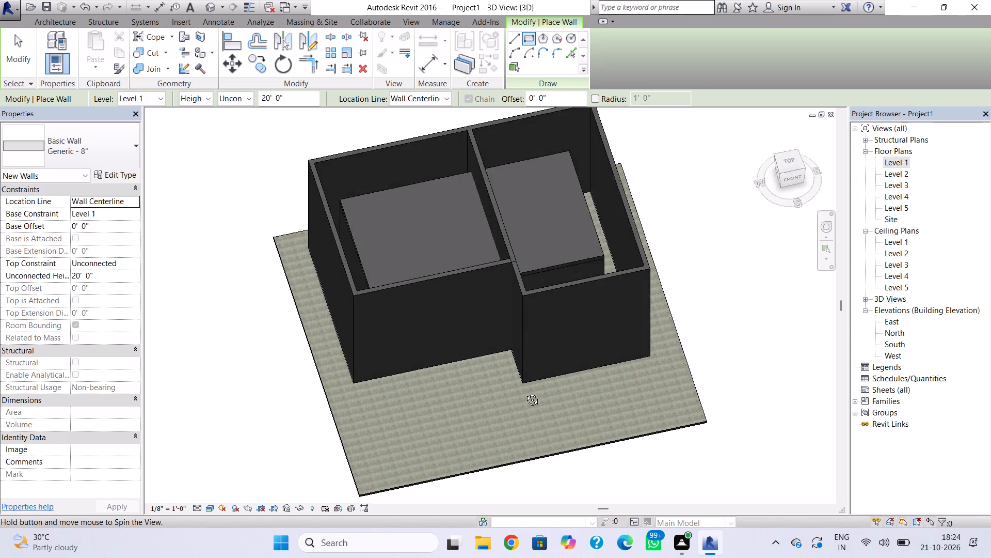
right_click_drag(524, 392, 573, 414, "shift")
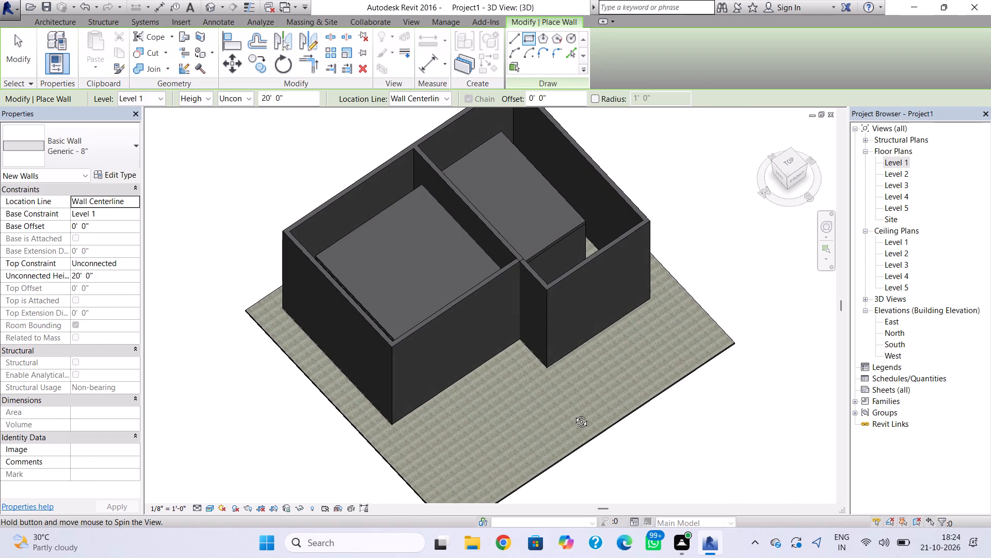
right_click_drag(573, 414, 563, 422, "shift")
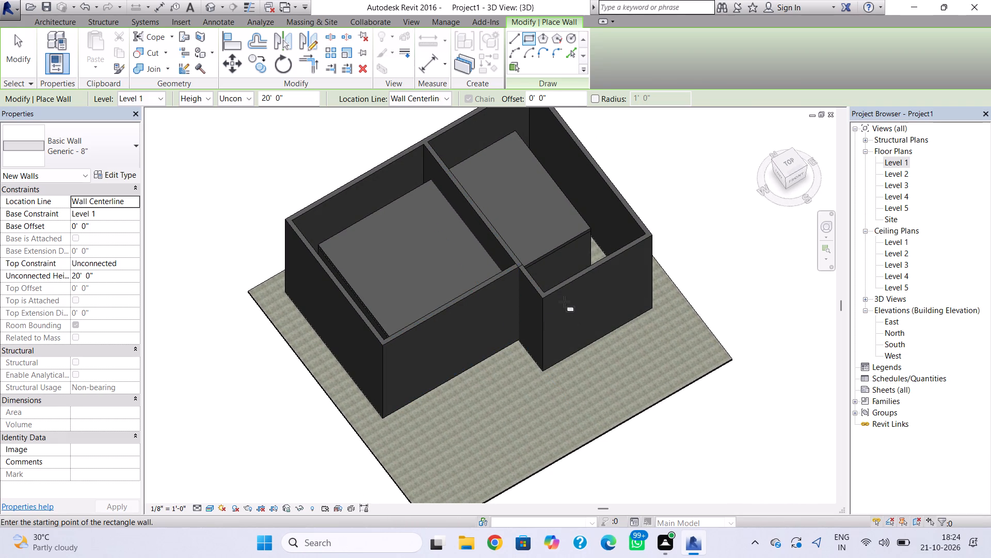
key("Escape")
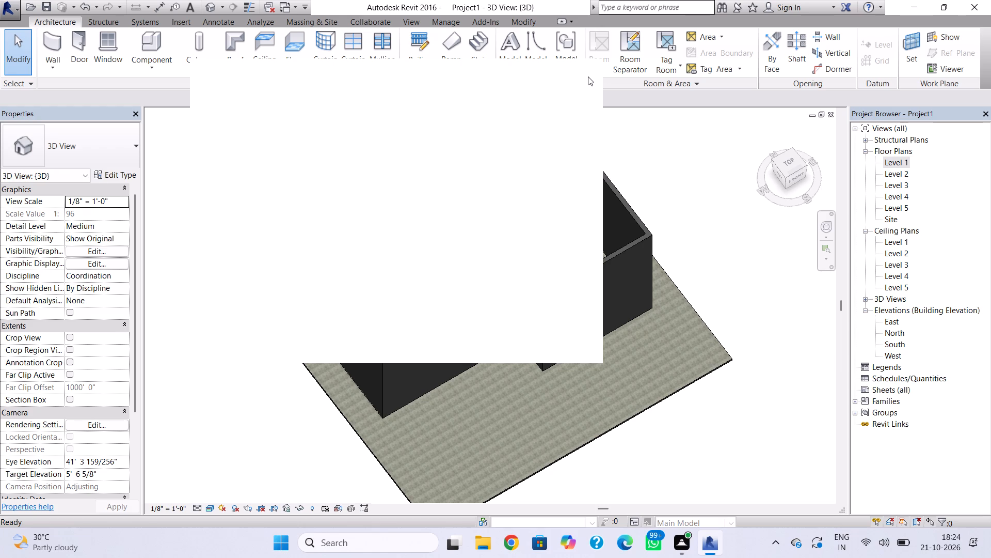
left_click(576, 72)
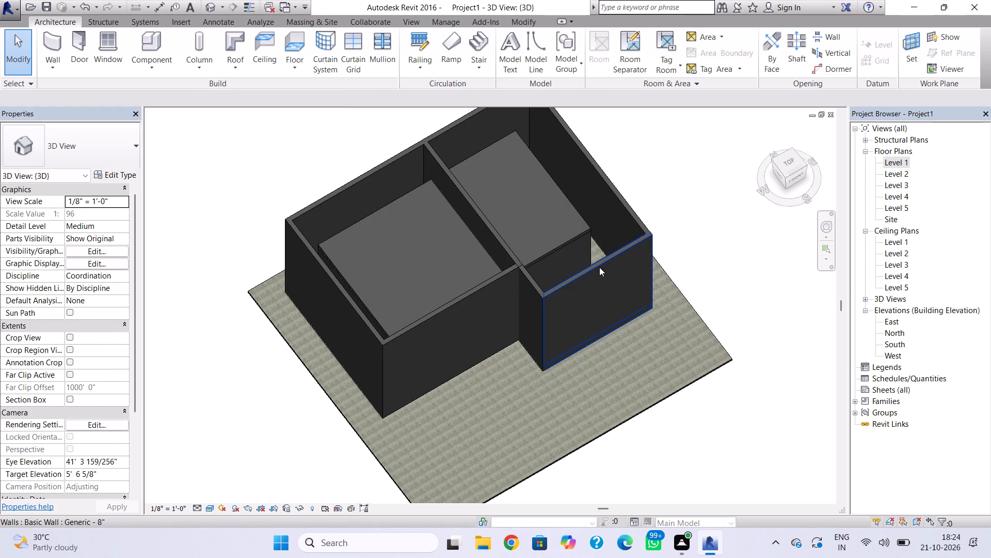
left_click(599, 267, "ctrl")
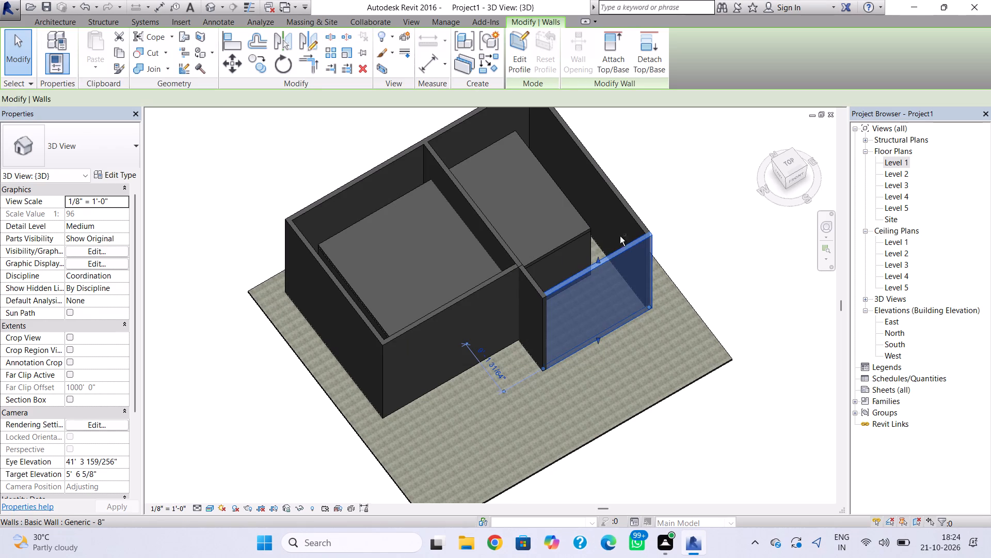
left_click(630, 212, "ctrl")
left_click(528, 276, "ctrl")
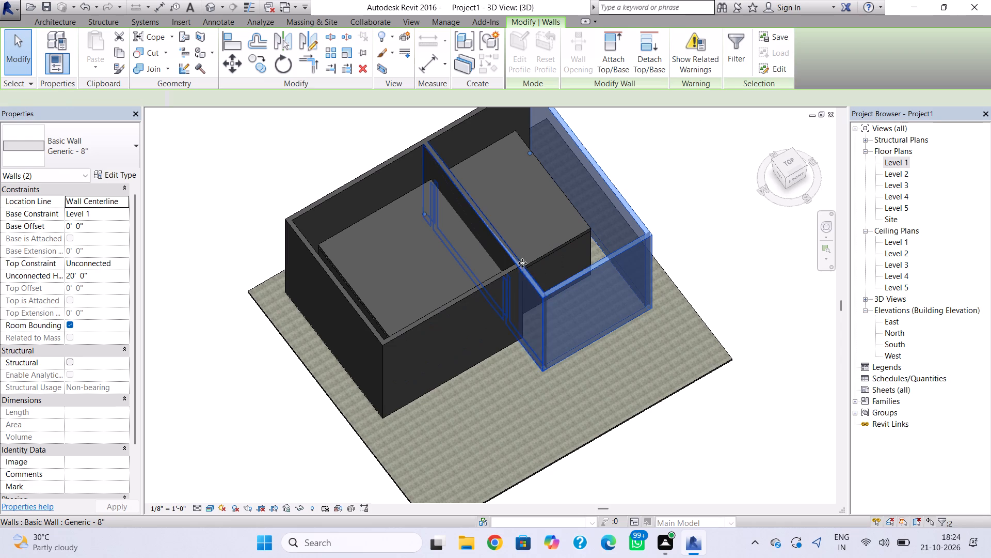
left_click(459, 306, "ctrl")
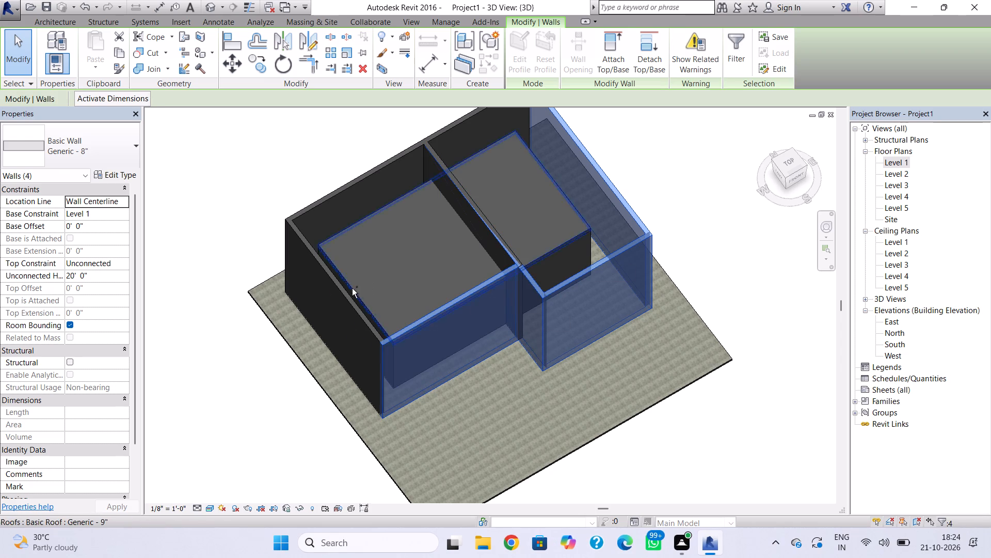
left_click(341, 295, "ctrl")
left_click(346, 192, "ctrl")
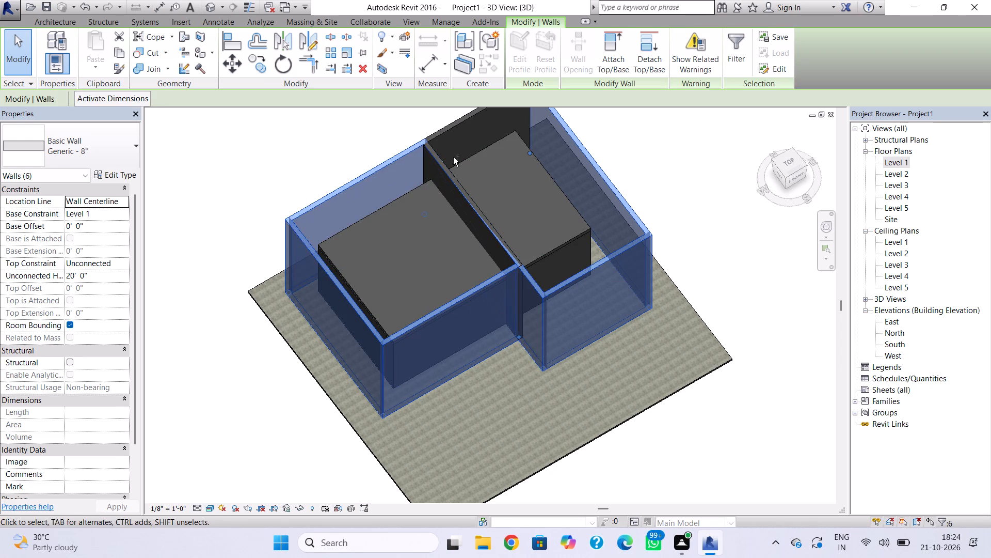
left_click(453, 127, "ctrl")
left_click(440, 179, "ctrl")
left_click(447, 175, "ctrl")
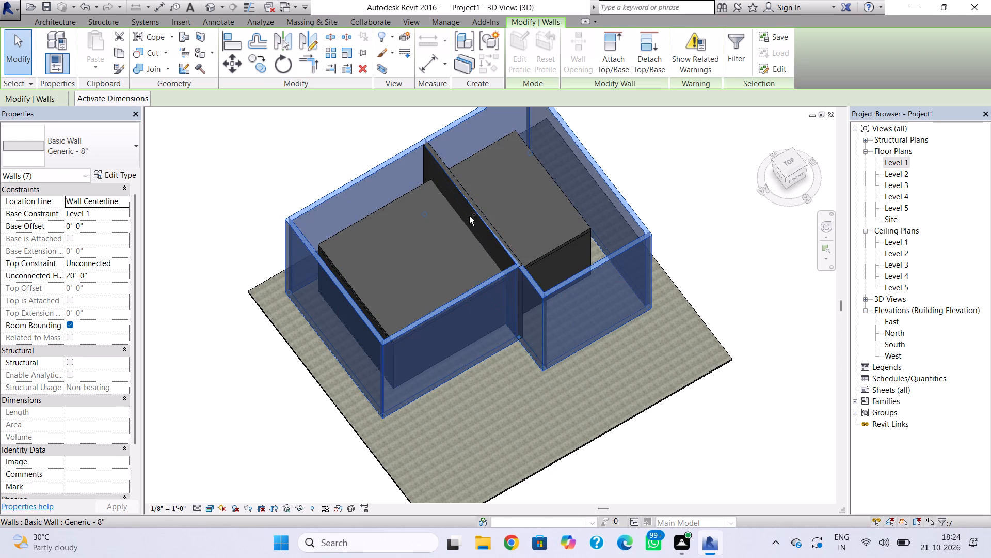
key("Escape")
Delete the eastern rectangle's west wall, which overlaps the shared wall between the two rectangles.
left_click(508, 246)
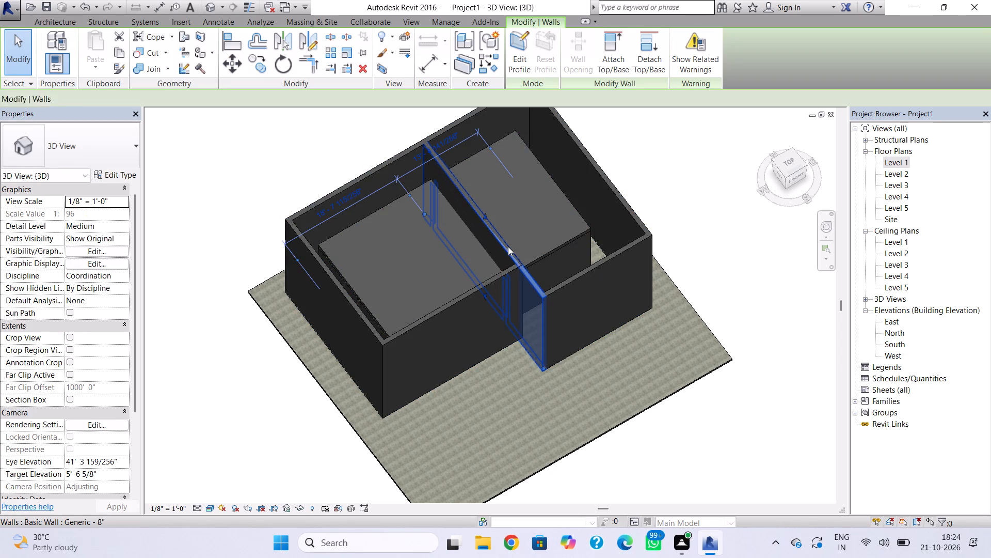
key("Delete")
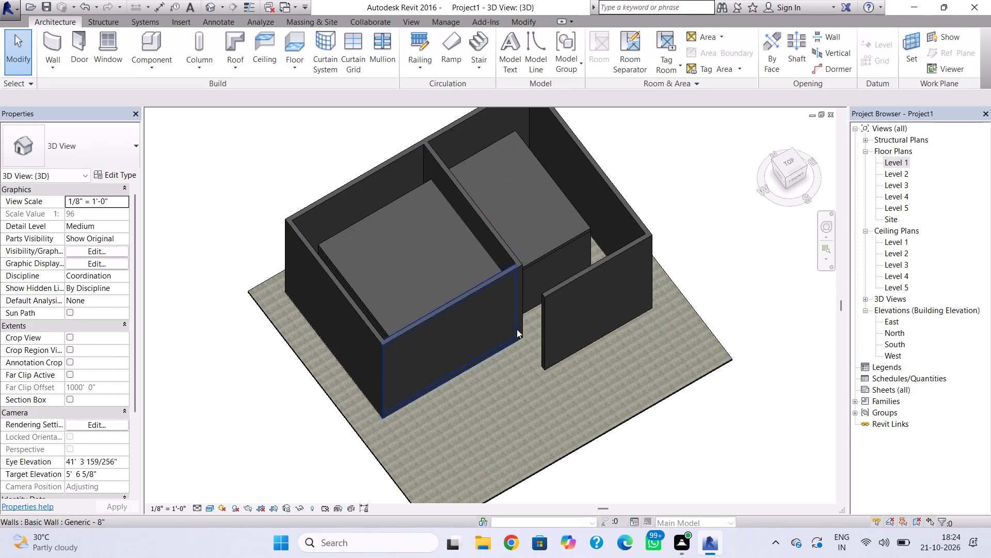
On Level 1, draw a 6' long Generic - 8" wall from the western rectangle's southeast corner to the eastern rectangle's open southwest end.
double_click(898, 162)
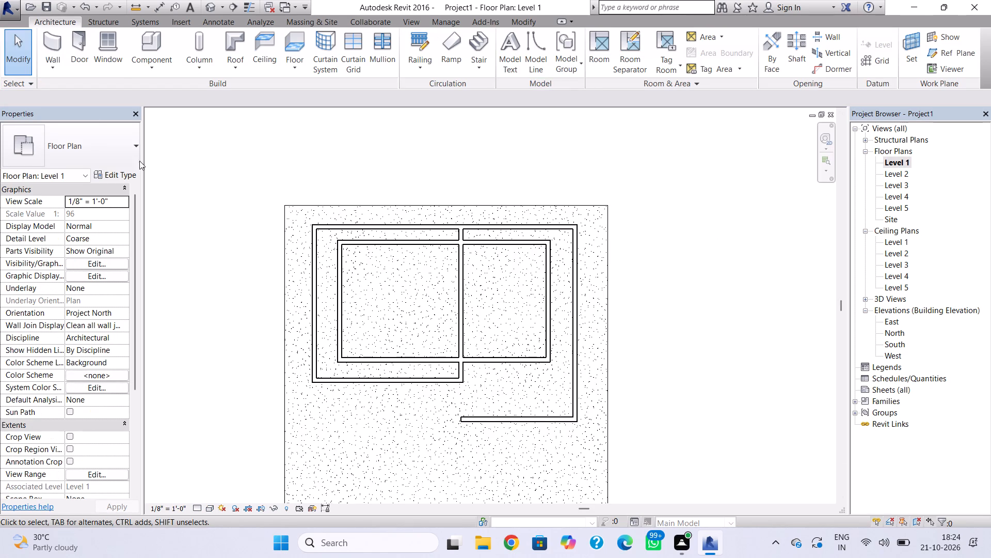
left_click(49, 47)
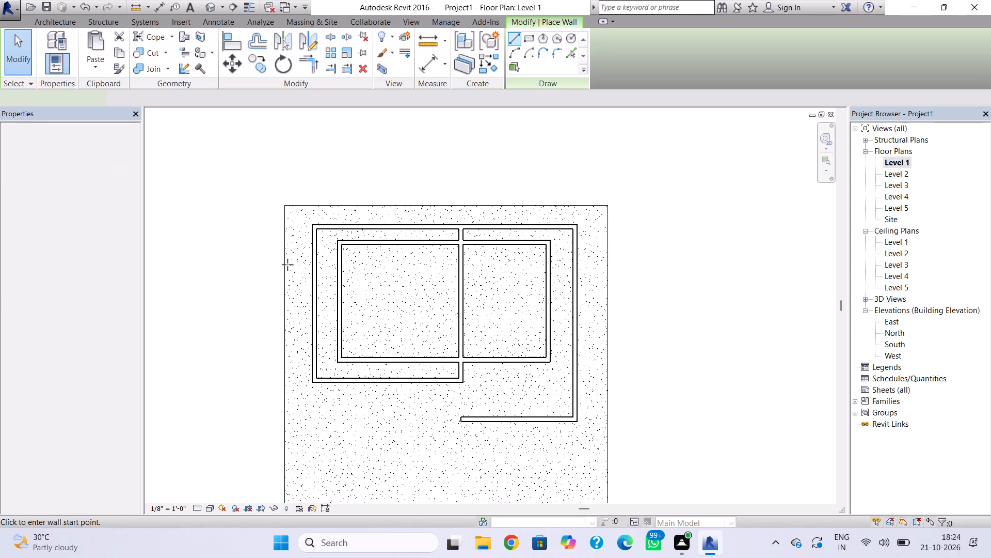
left_click(459, 382)
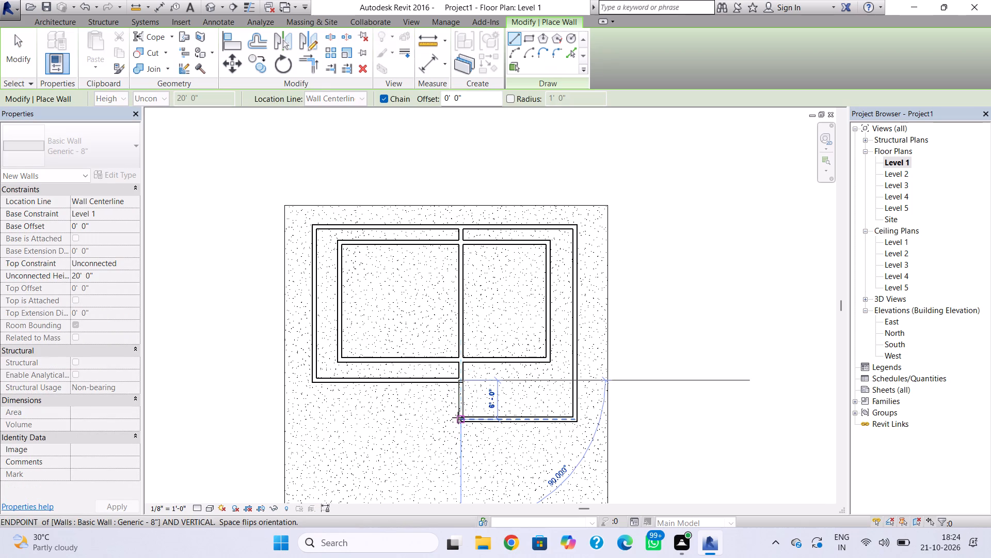
left_click(458, 417)
key("grave")
key("Escape")
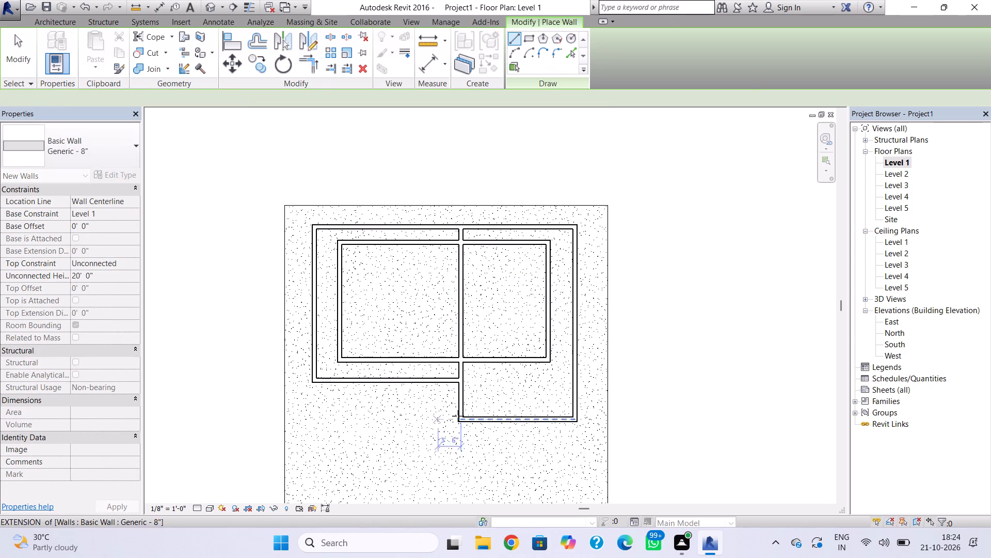
key("Escape")
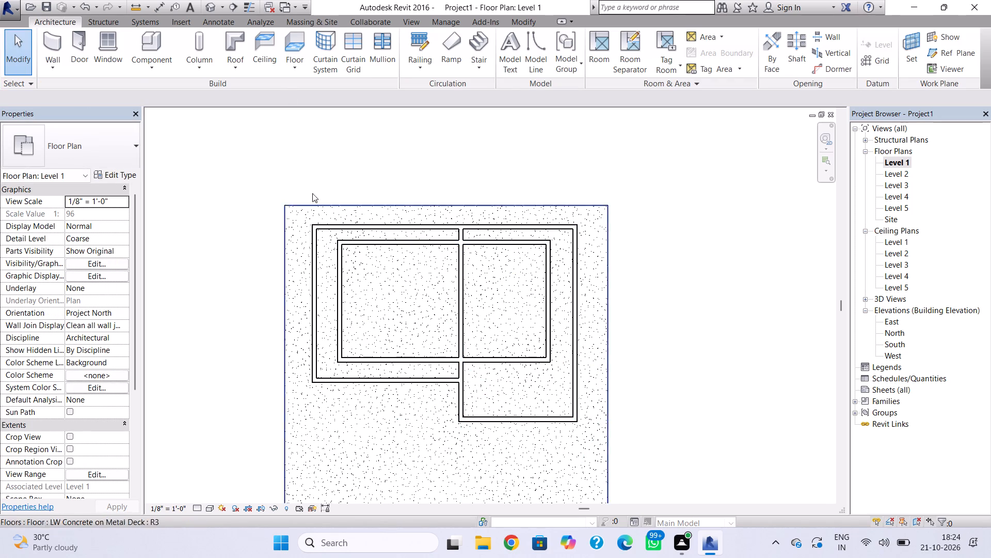
In the 3D view, set the base constraint of all seven surrounding and dividing 20' high walls to Level 2.
left_click(215, 8)
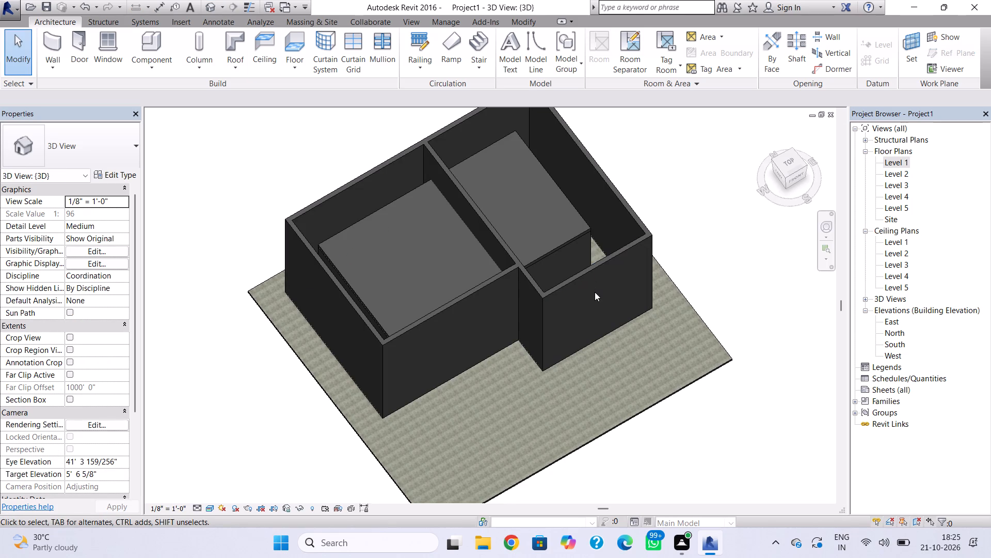
left_click(584, 274, "ctrl")
left_click(637, 212, "ctrl")
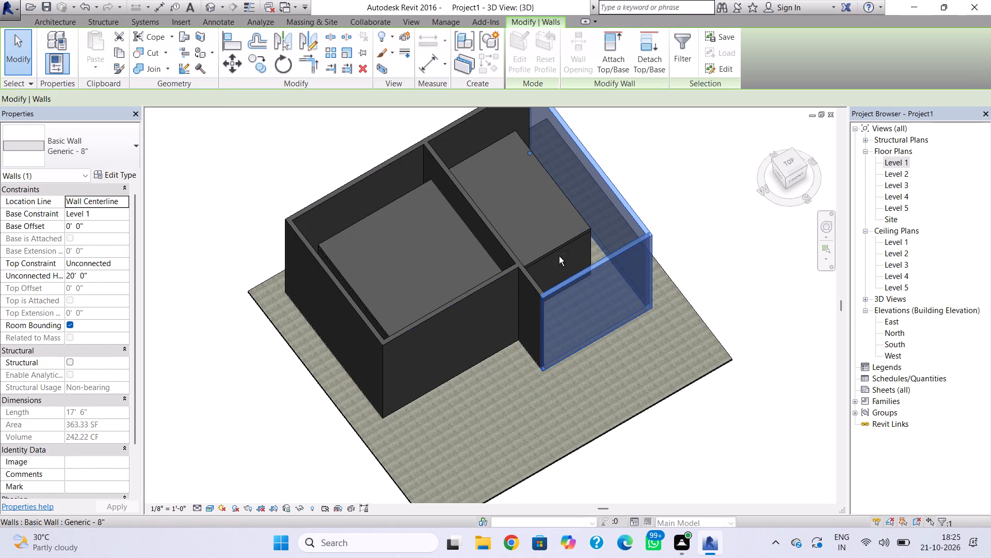
left_click(529, 280, "ctrl")
left_click(468, 291, "ctrl")
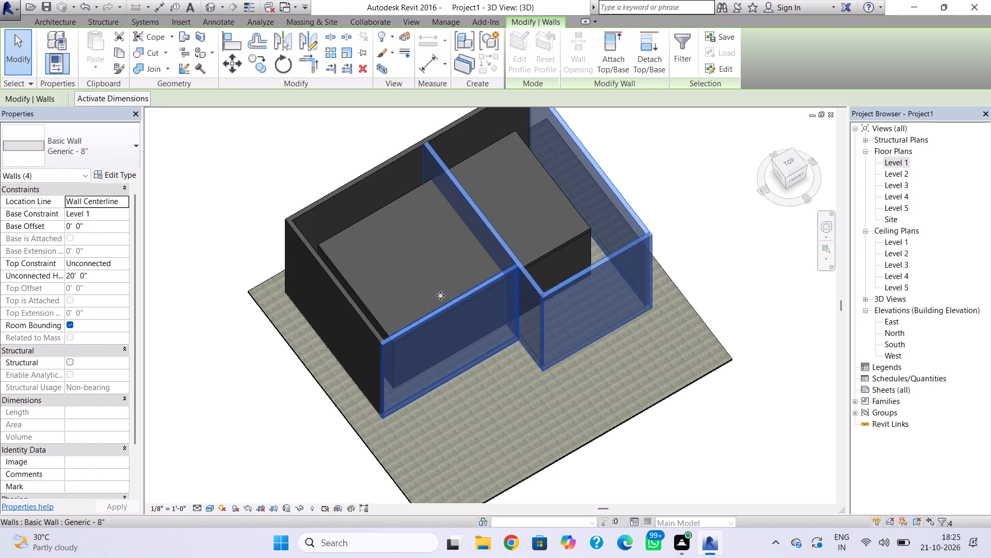
left_click(346, 302, "ctrl")
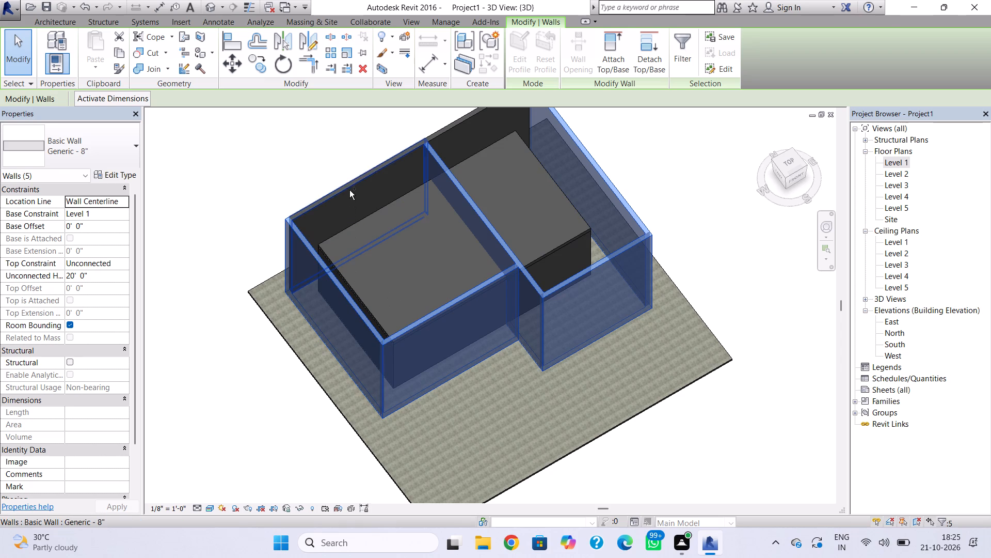
left_click(349, 188, "ctrl")
left_click(454, 122, "ctrl")
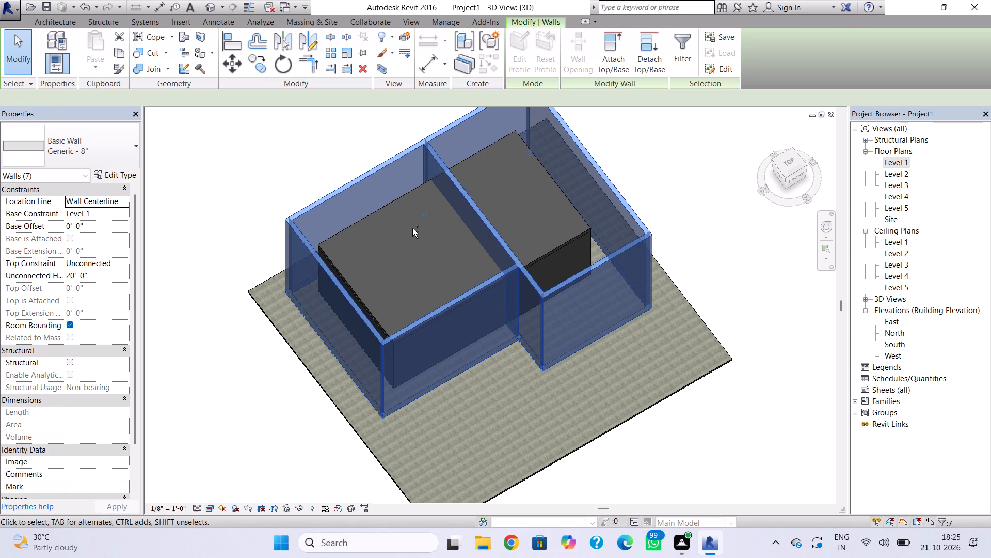
left_click(106, 213)
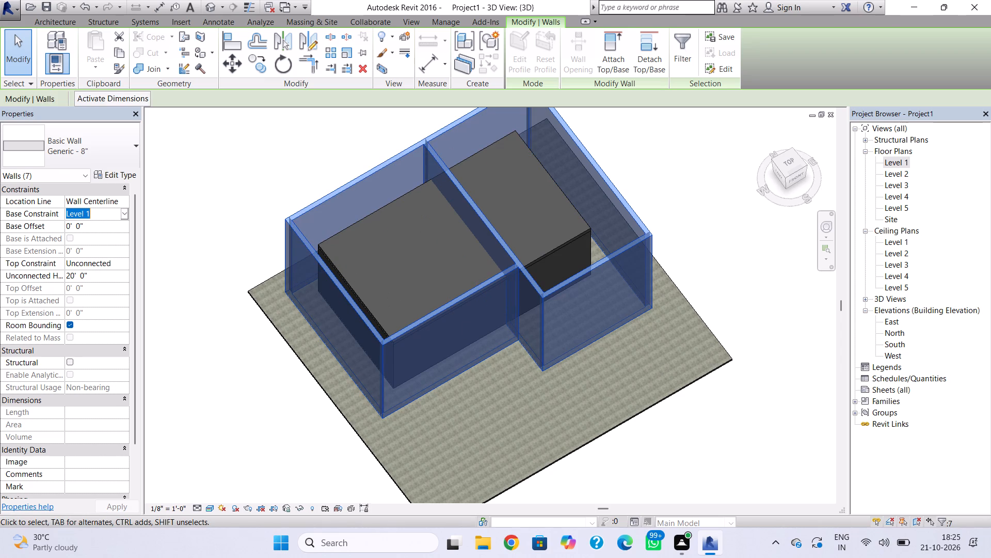
left_click(122, 214)
left_click(91, 232)
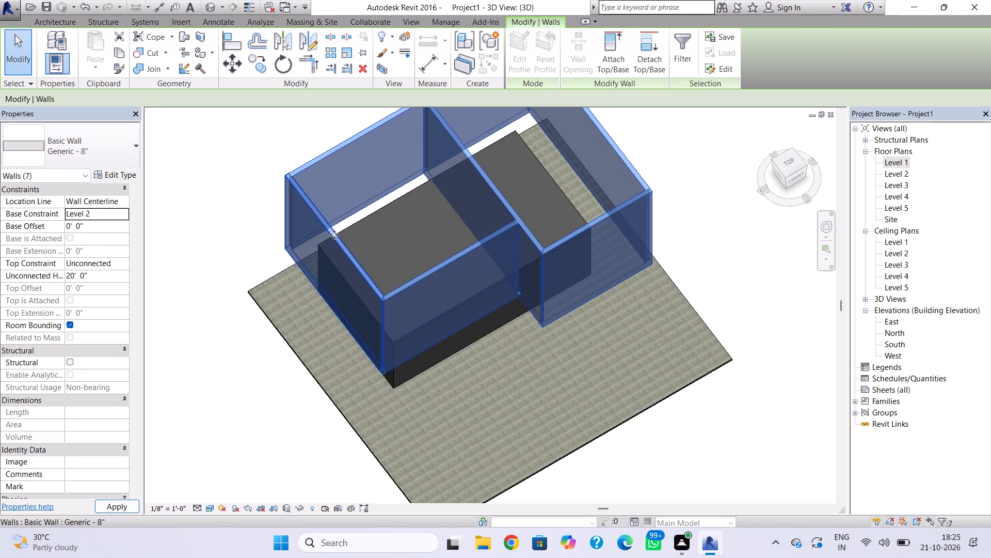
key("Escape")
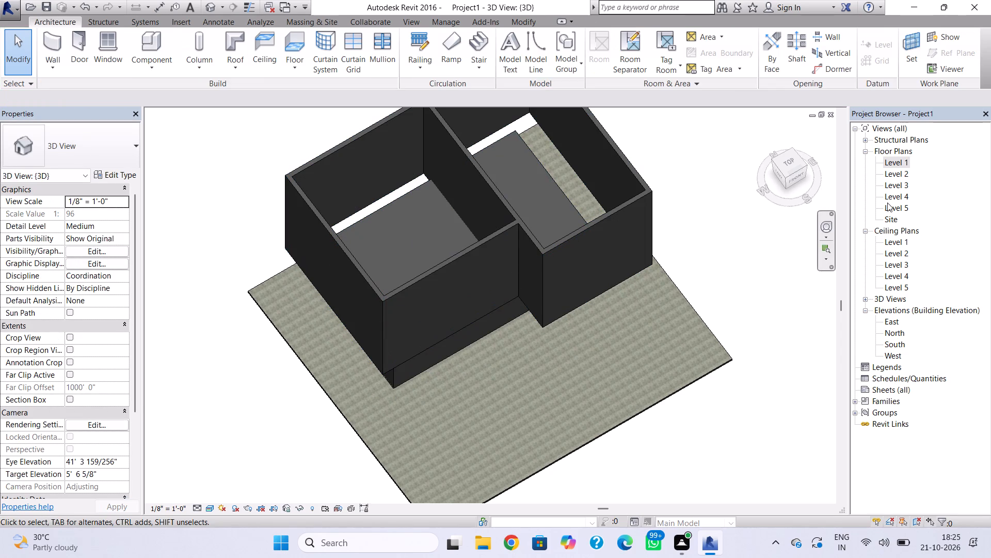
In the Level 2 plan, edit the roof footprint by moving its north boundary line out to the north wall's outer face.
double_click(896, 171)
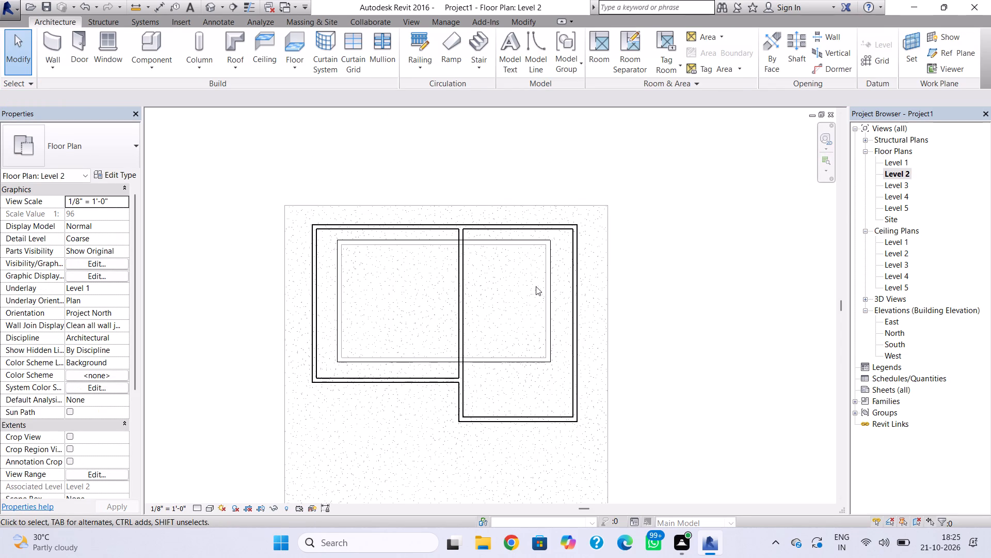
double_click(353, 239)
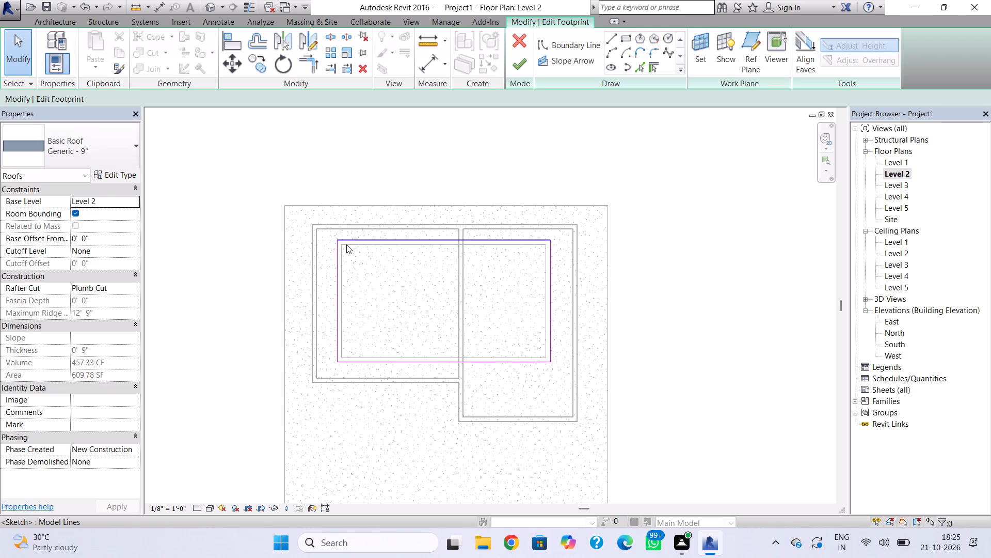
left_click(340, 241)
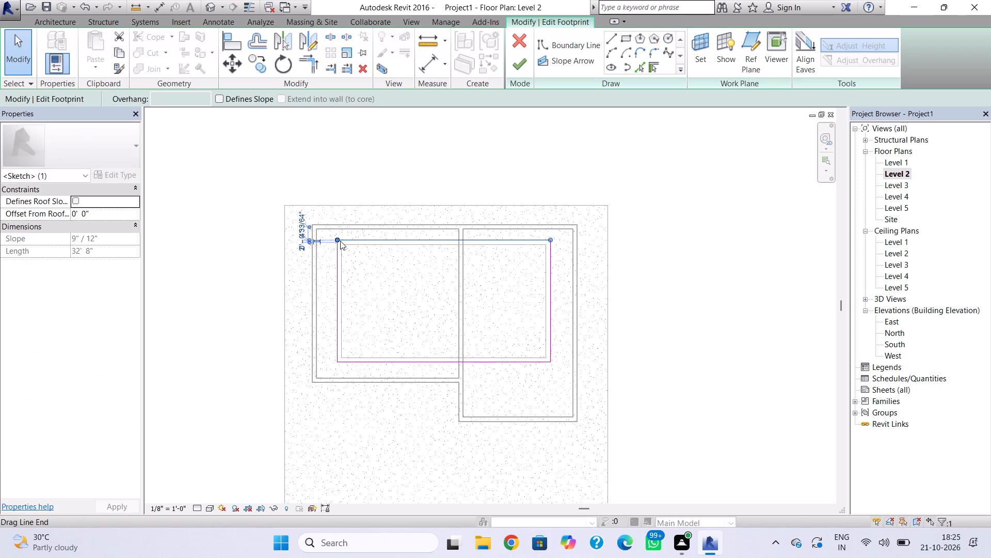
key("Up")
key("Up")
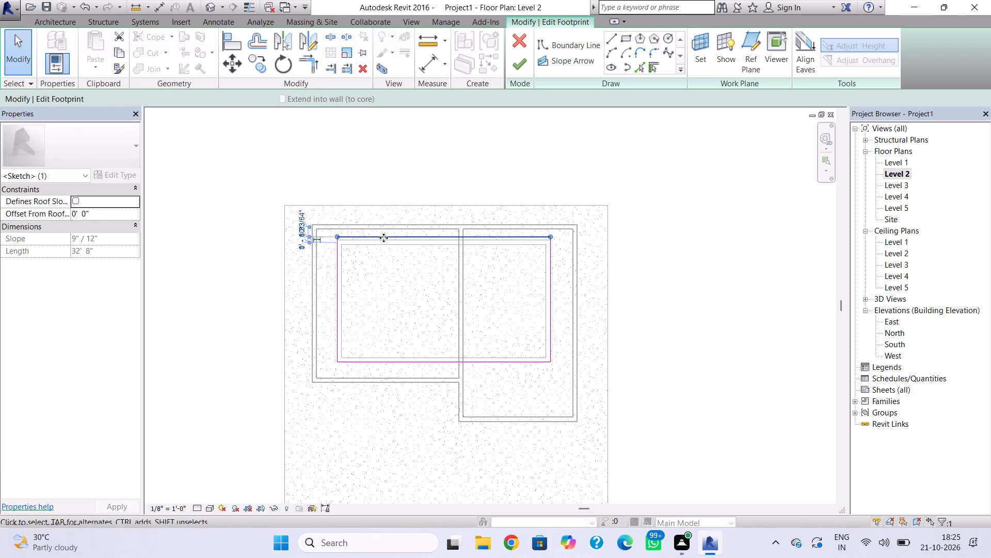
key("Up")
scroll(385, 236, "up", 7)
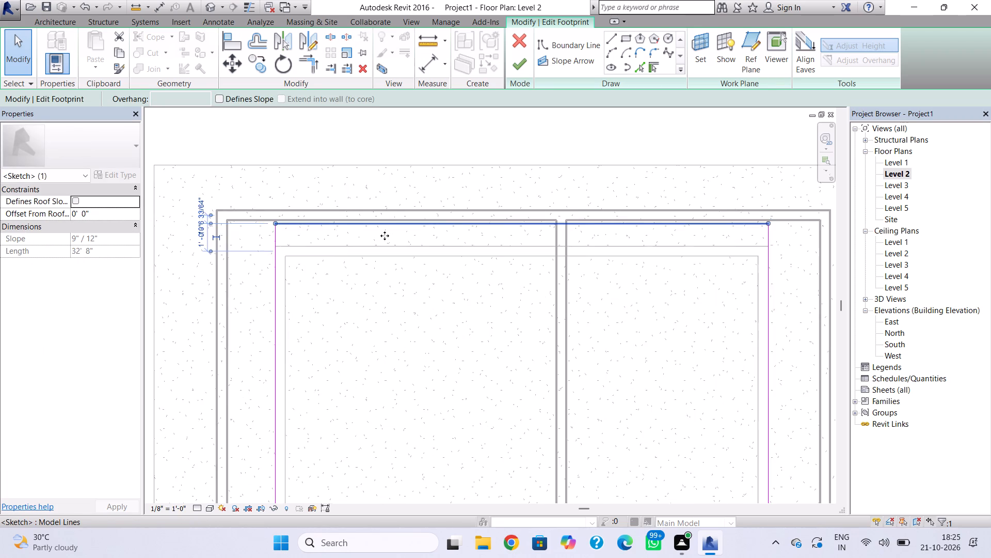
scroll(385, 236, "up", 3)
key("Up")
key("Up")
key("Up")
key("Up")
key("Up")
left_click(385, 236)
key("Up")
right_click(385, 236)
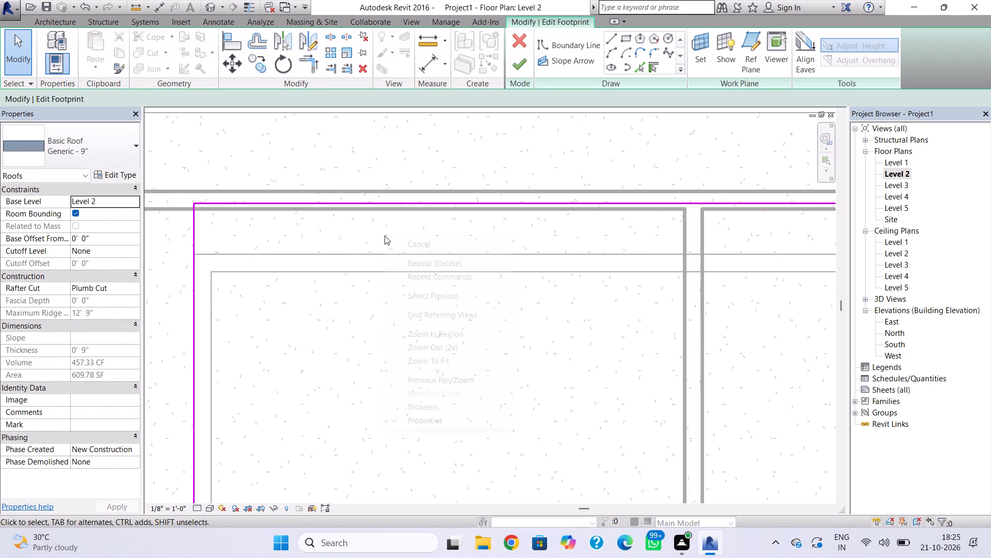
key("Up")
left_click(408, 244)
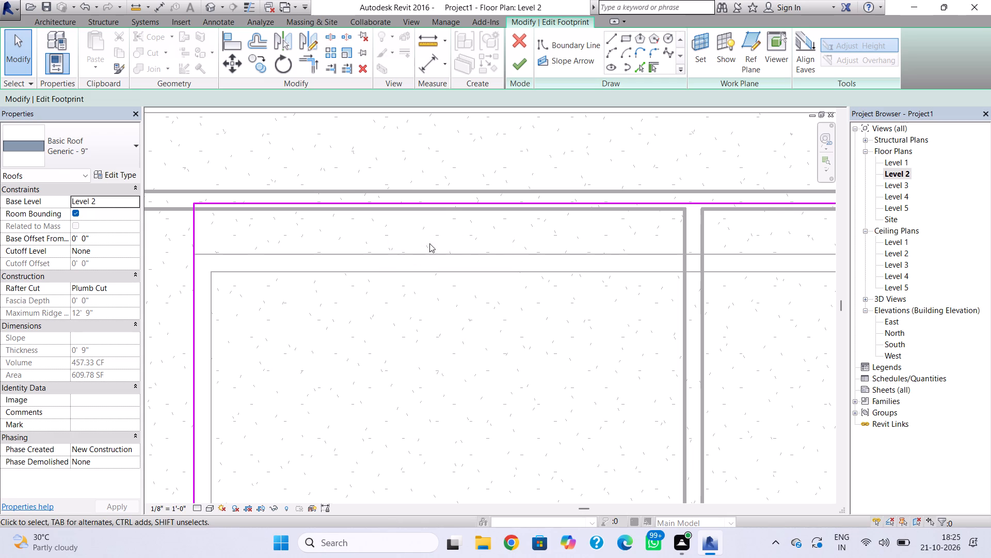
left_click(436, 204)
key("Up")
key("Up")
key("Up")
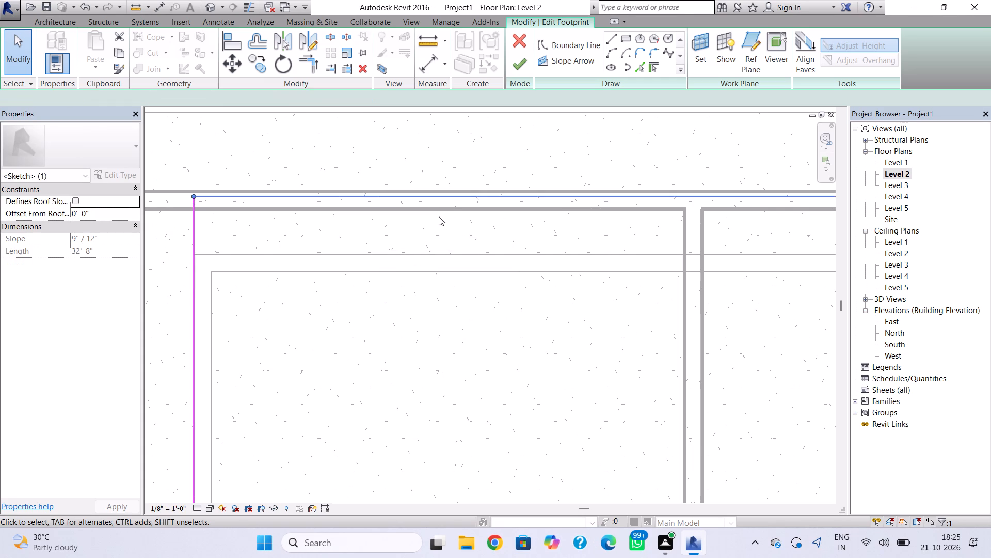
key("Up")
key("Up")
key("Up")
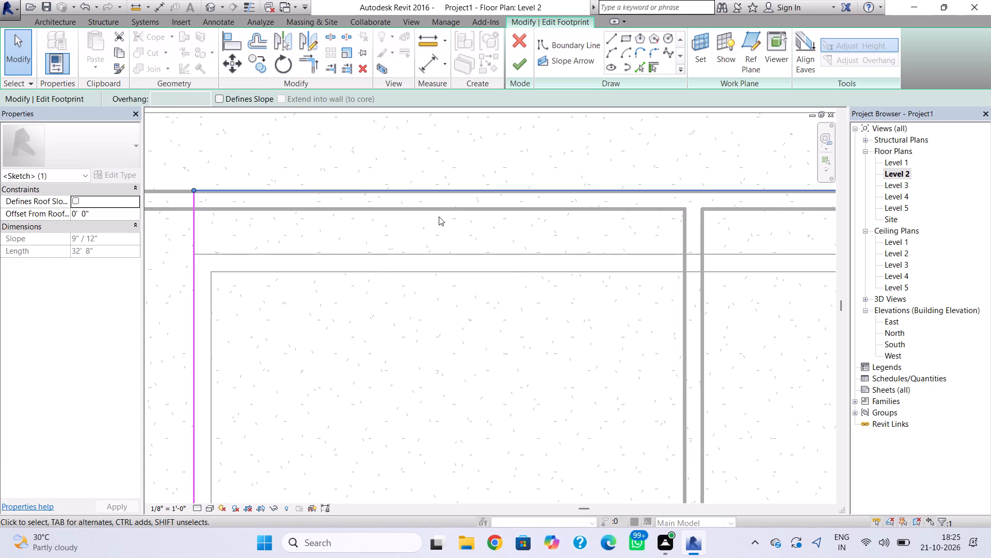
scroll(303, 285, "down", 3)
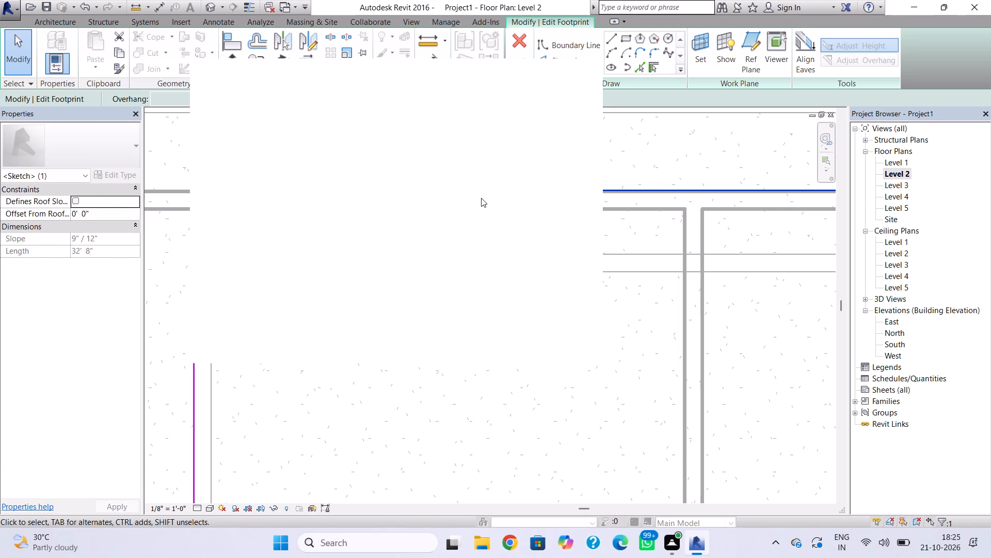
left_click(576, 72)
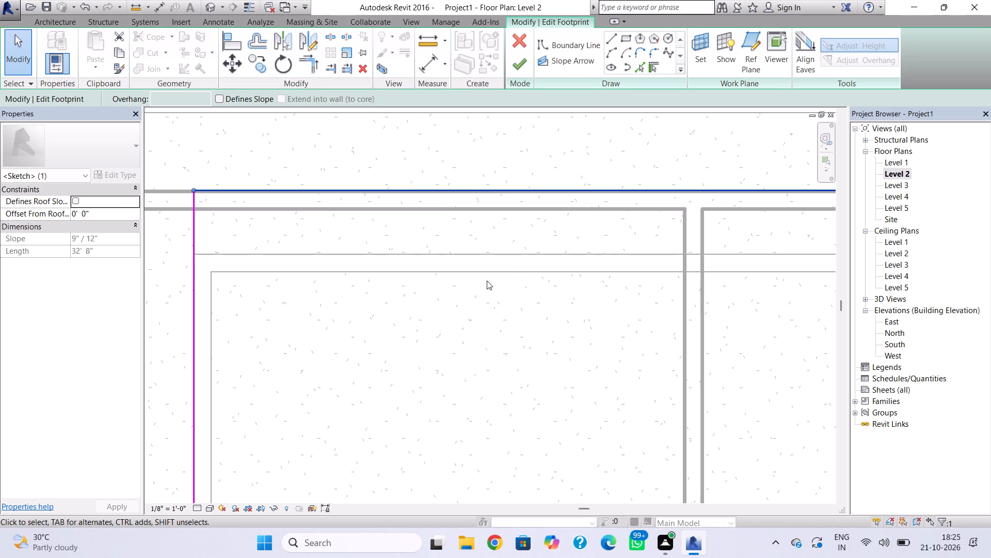
scroll(483, 280, "down", 4)
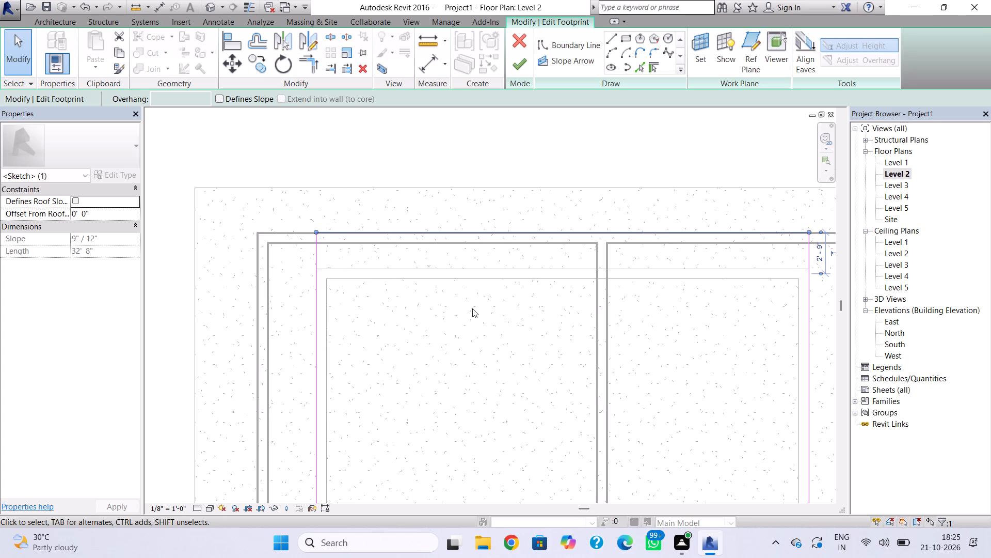
Move the roof footprint's west boundary line outward to the west wall's outer face.
scroll(411, 309, "down", 2)
left_click(338, 355)
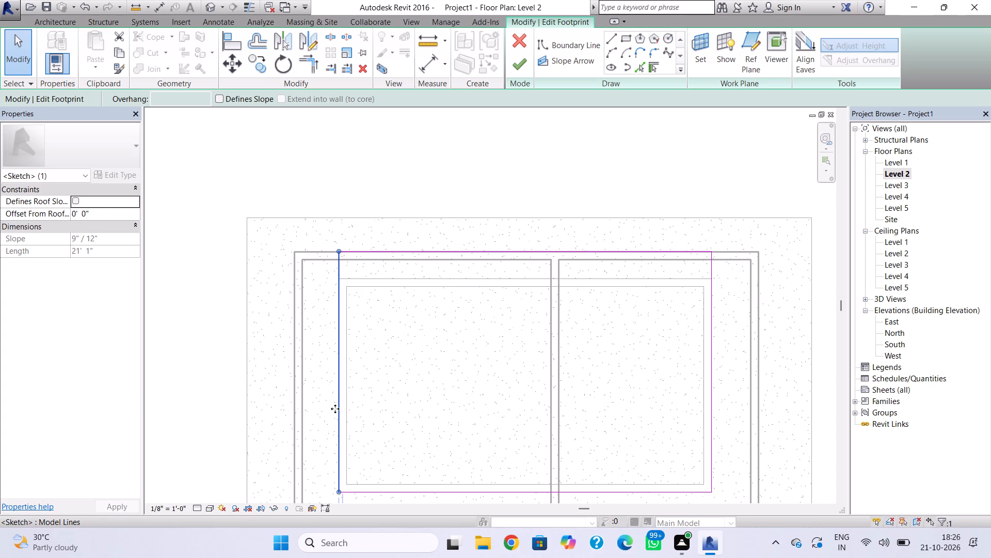
key("Left")
key("Left")
key("Left")
scroll(334, 409, "down", 1)
key("Left")
key("Left")
key("Left")
key("Left")
key("Left")
key("Left")
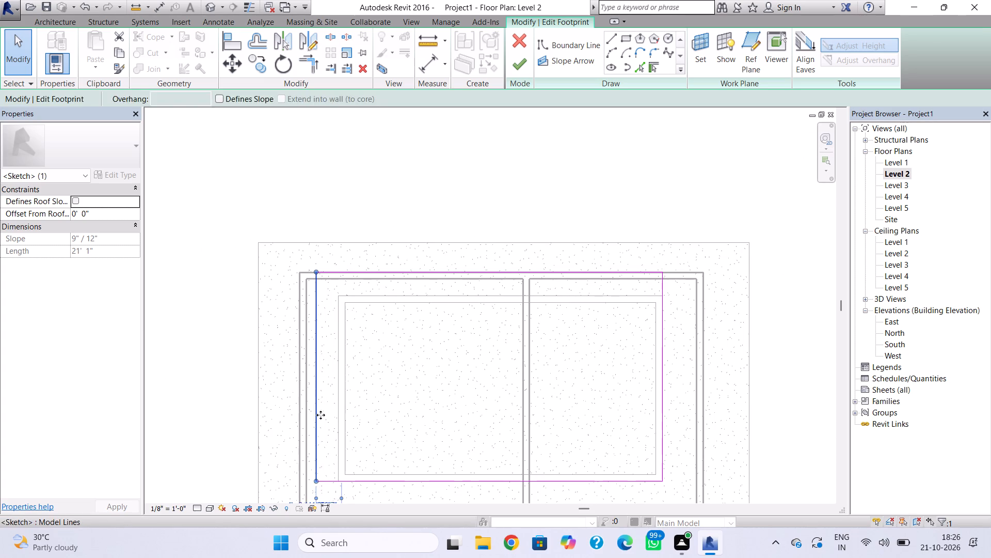
key("Left")
key("Left")
key("Left")
key("Left")
key("Left")
key("Left")
key("Left")
scroll(315, 426, "down", 1)
Delete the footprint's old straight south boundary line.
middle_click_drag(315, 426, 334, 315)
left_click(405, 364)
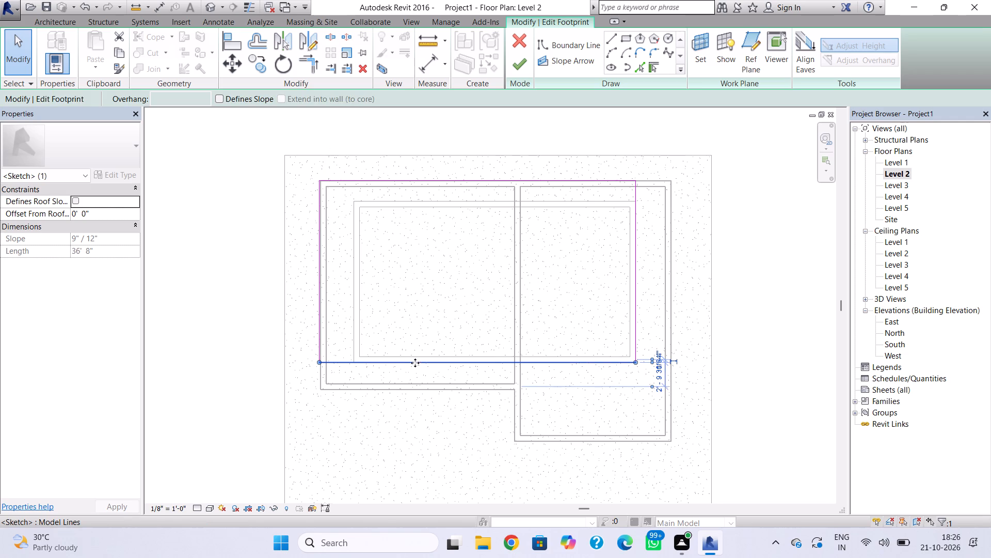
key("Delete")
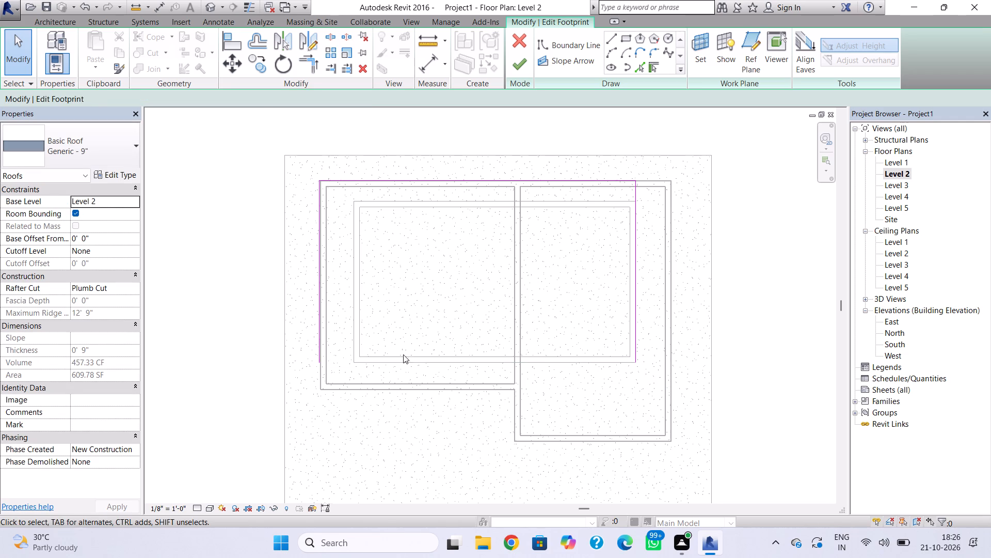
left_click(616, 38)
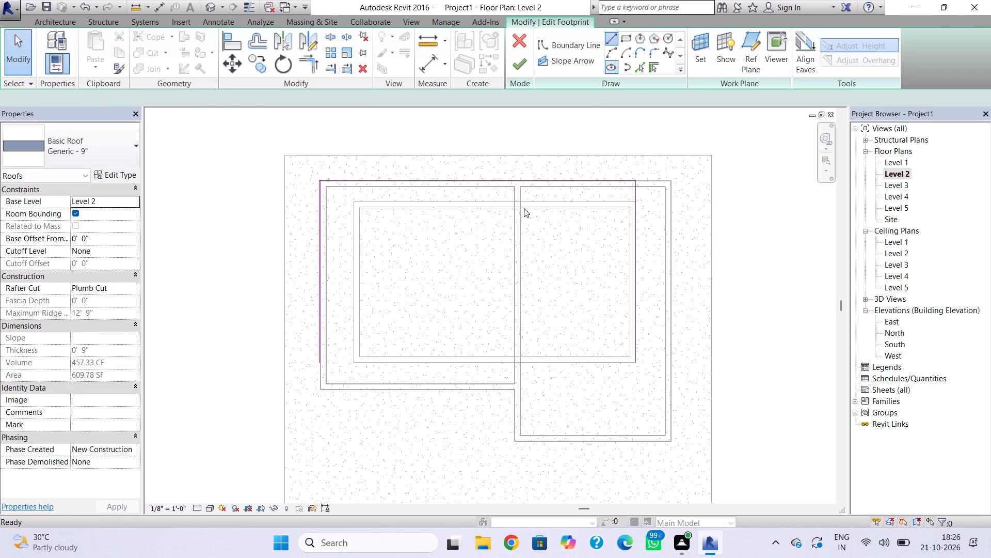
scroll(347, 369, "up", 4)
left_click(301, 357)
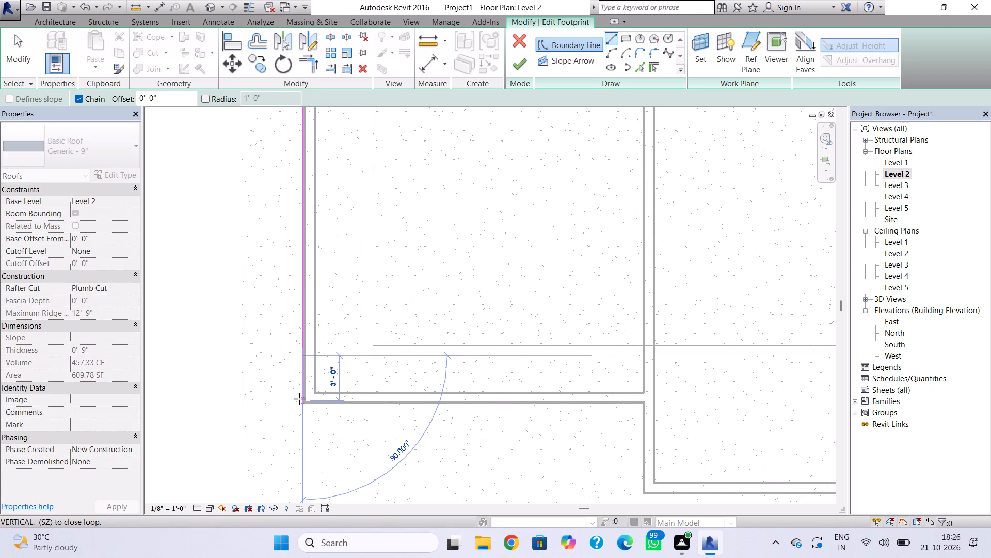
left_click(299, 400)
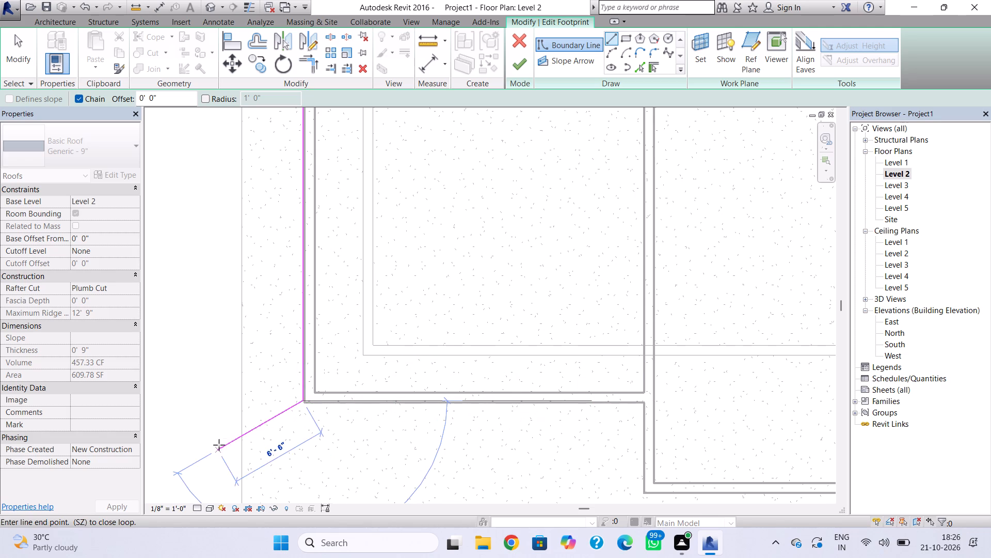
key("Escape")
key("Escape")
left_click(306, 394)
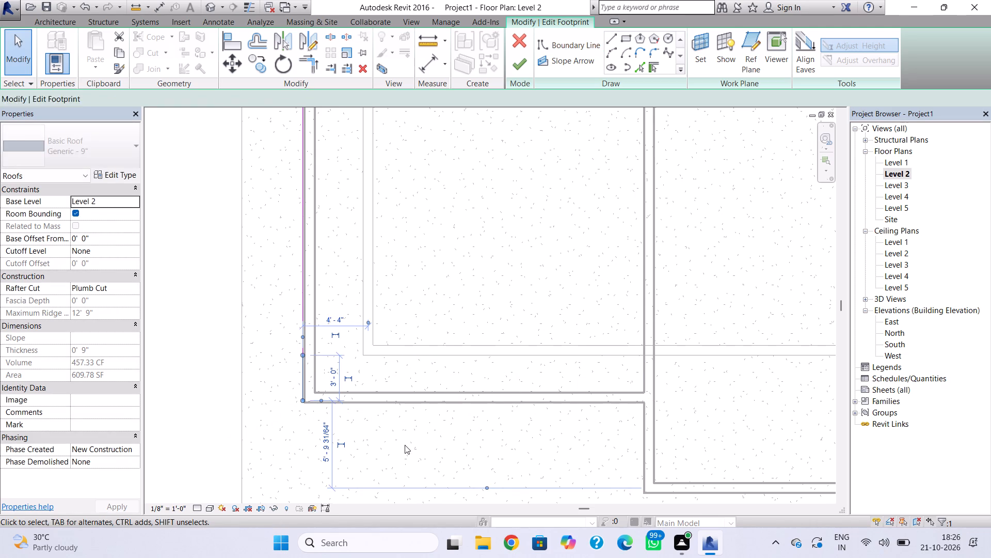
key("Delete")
Extend the west boundary line's south end to the southwest outer wall corner, making the line about 24' 3" long.
left_click(299, 349)
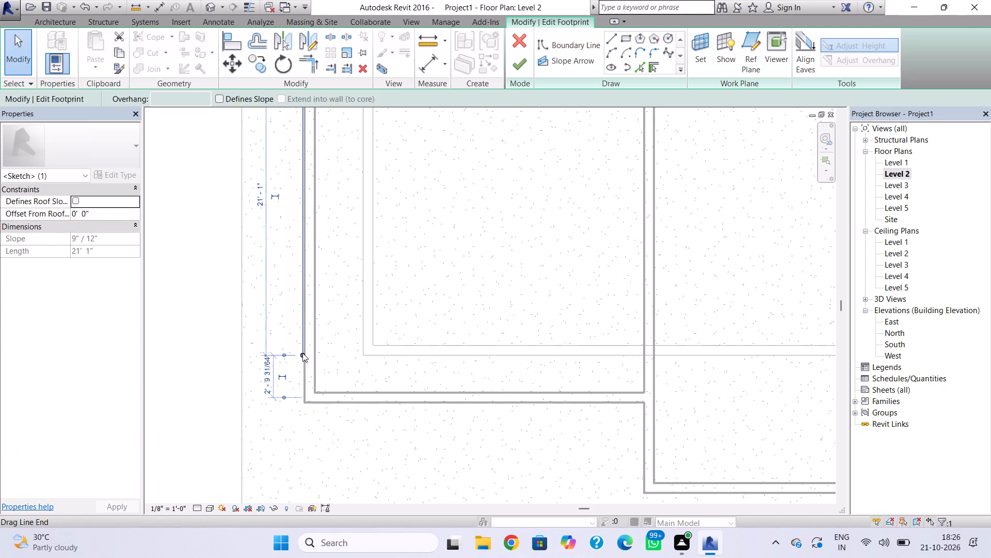
left_click_drag(302, 353, 303, 404)
scroll(325, 411, "up", 3)
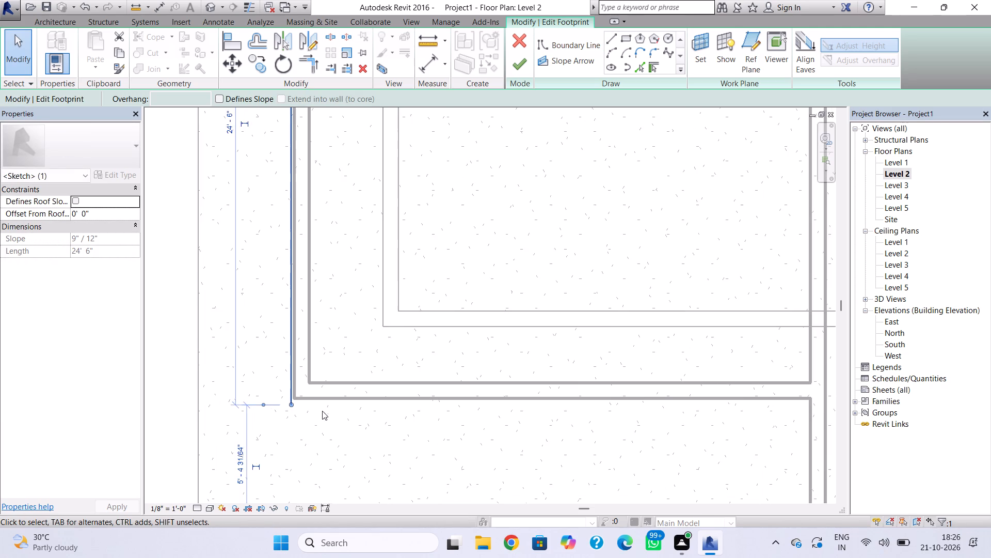
scroll(295, 405, "up", 3)
left_click(291, 403)
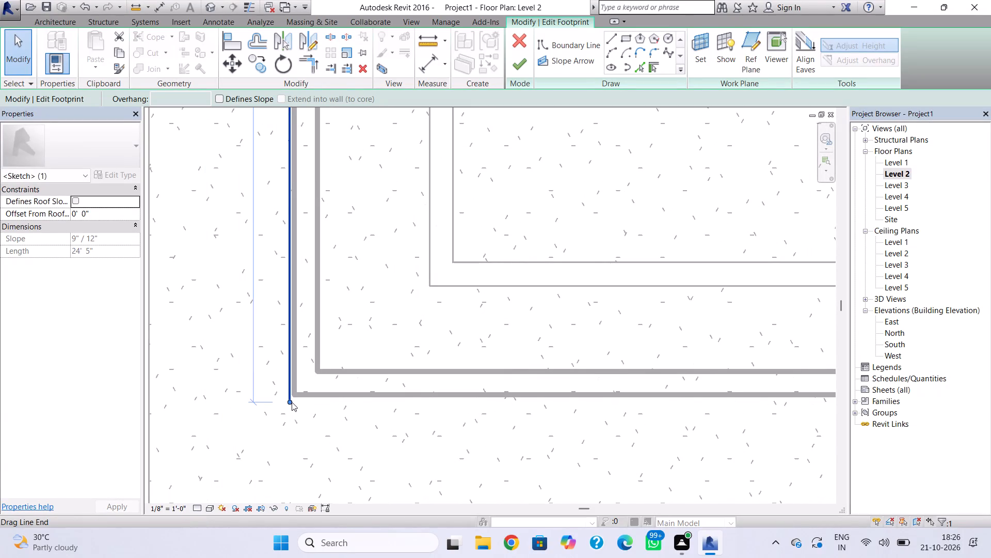
left_click_drag(292, 402, 292, 397)
scroll(323, 439, "down", 5)
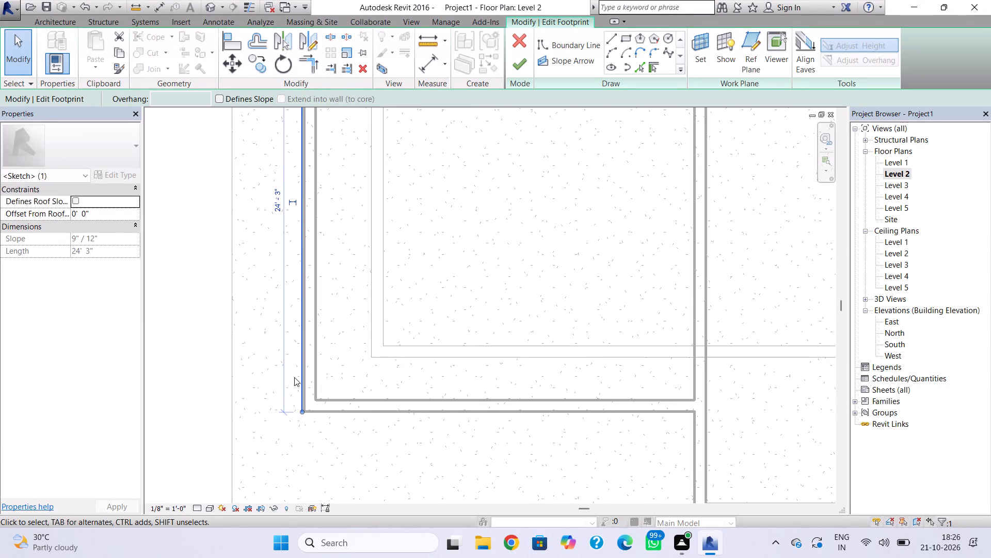
scroll(294, 377, "down", 2)
scroll(287, 362, "up", 7)
left_click(319, 390)
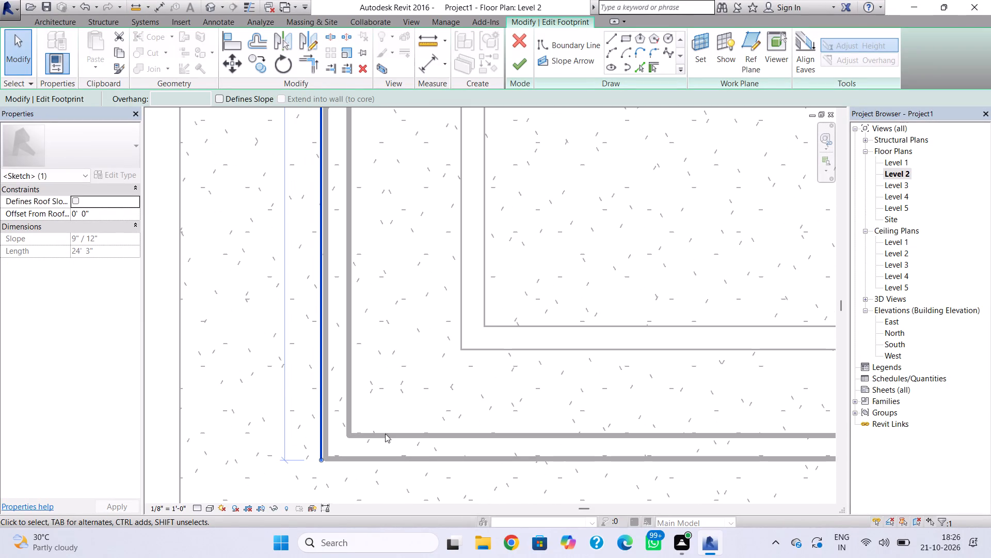
key("Right")
Draw chained boundary lines from the southwest corner 22' 6" east, around the south jog to the southeast corner, and about 30' 6" north.
scroll(382, 446, "down", 5)
middle_click_drag(373, 421, 329, 517)
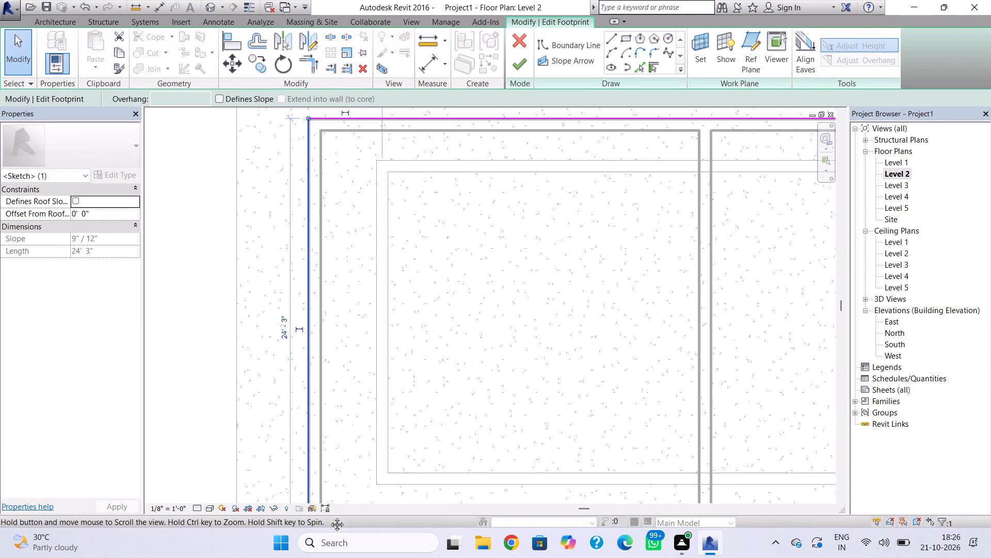
middle_click_drag(329, 517, 328, 524)
scroll(309, 322, "up", 3)
scroll(311, 317, "down", 6)
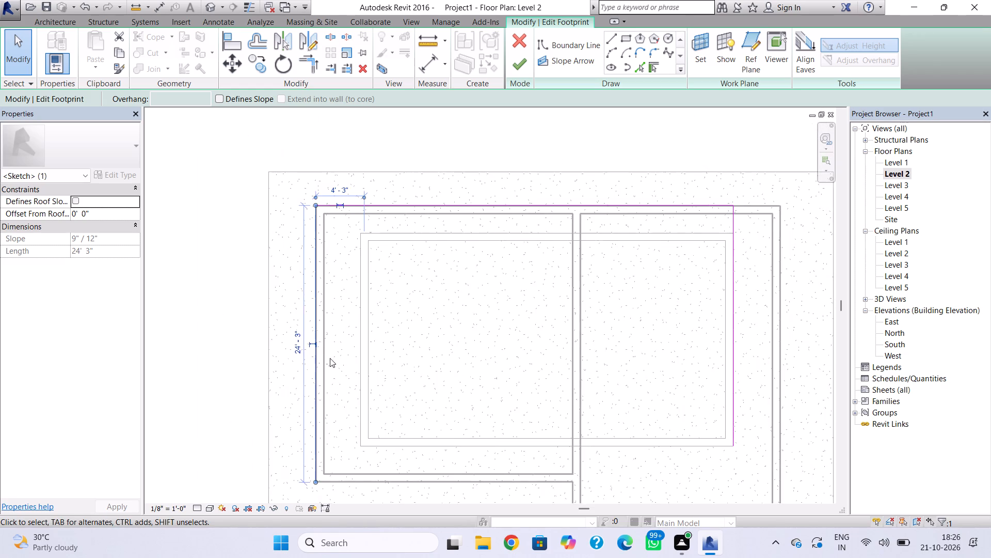
middle_click_drag(330, 358, 313, 296)
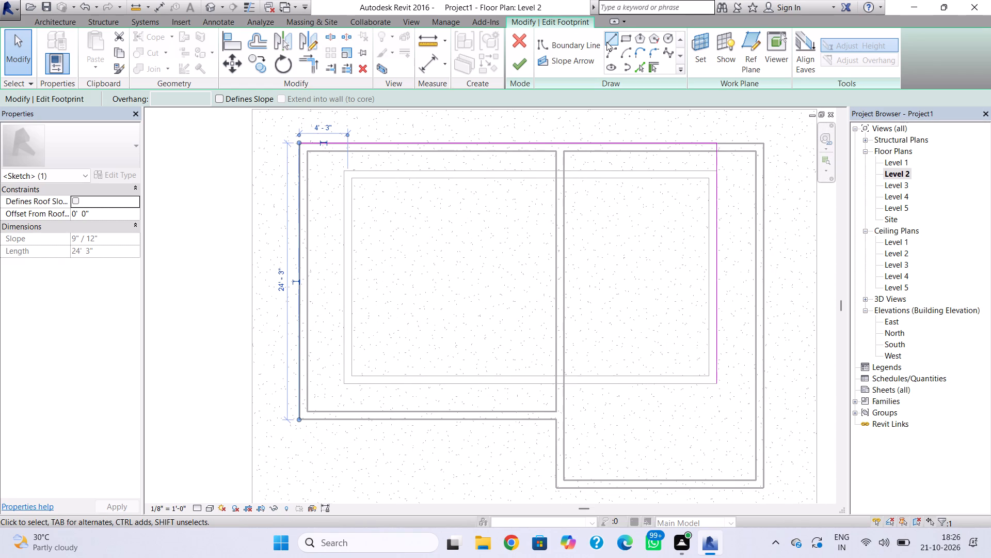
left_click(606, 42)
left_click(298, 419)
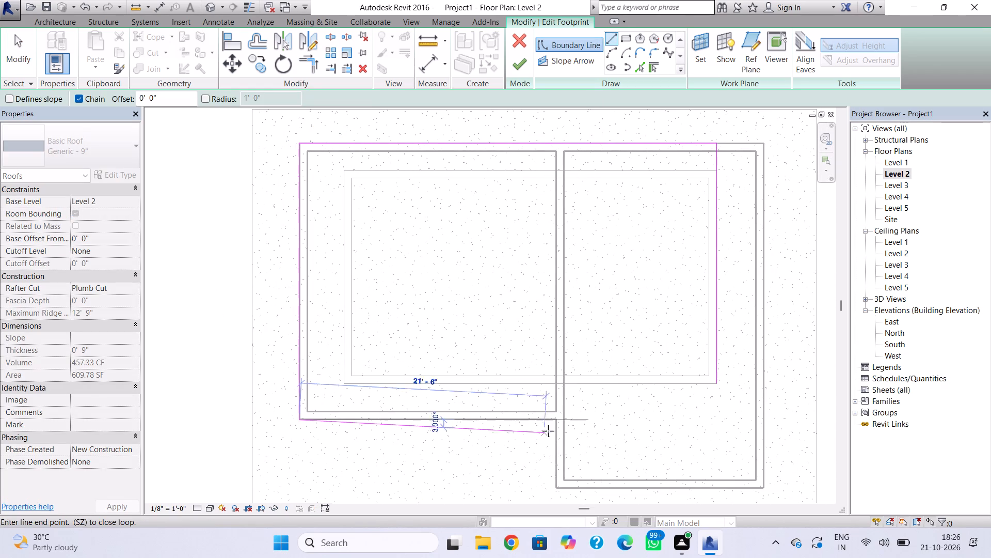
left_click(556, 420)
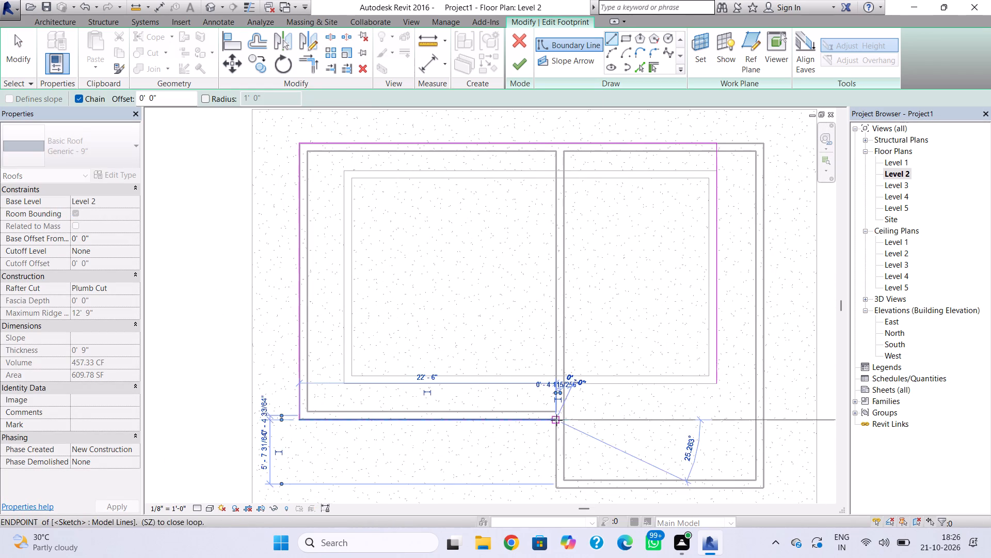
left_click(557, 488)
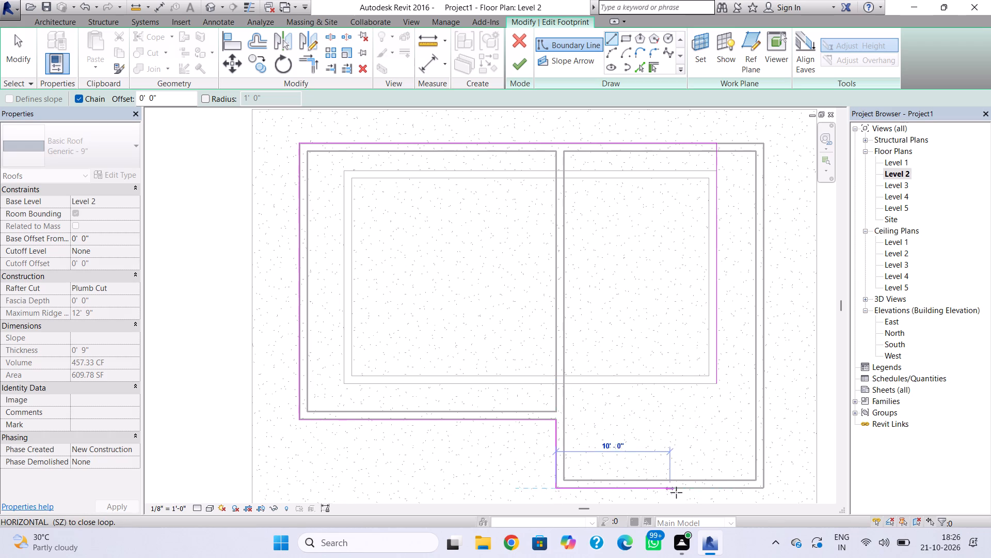
left_click(764, 487)
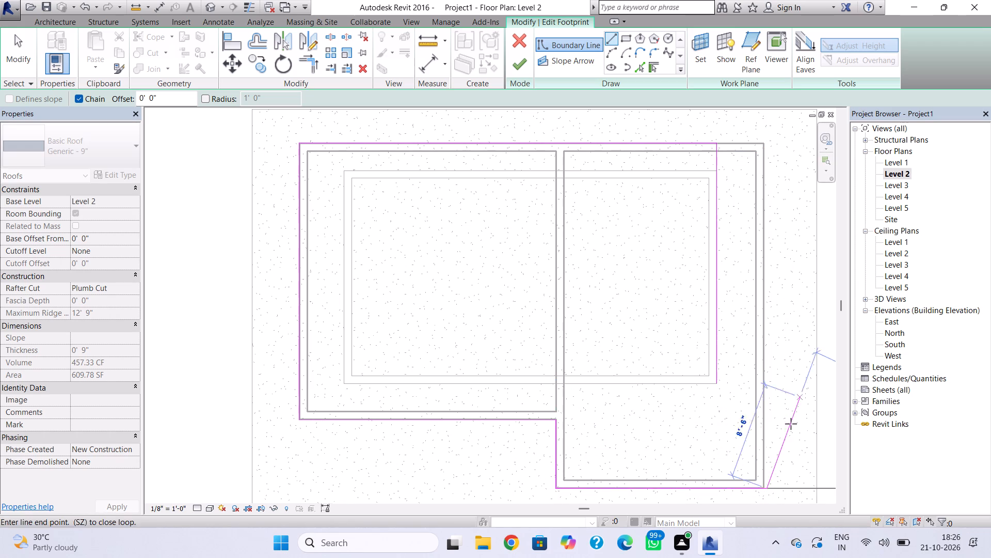
left_click(763, 142)
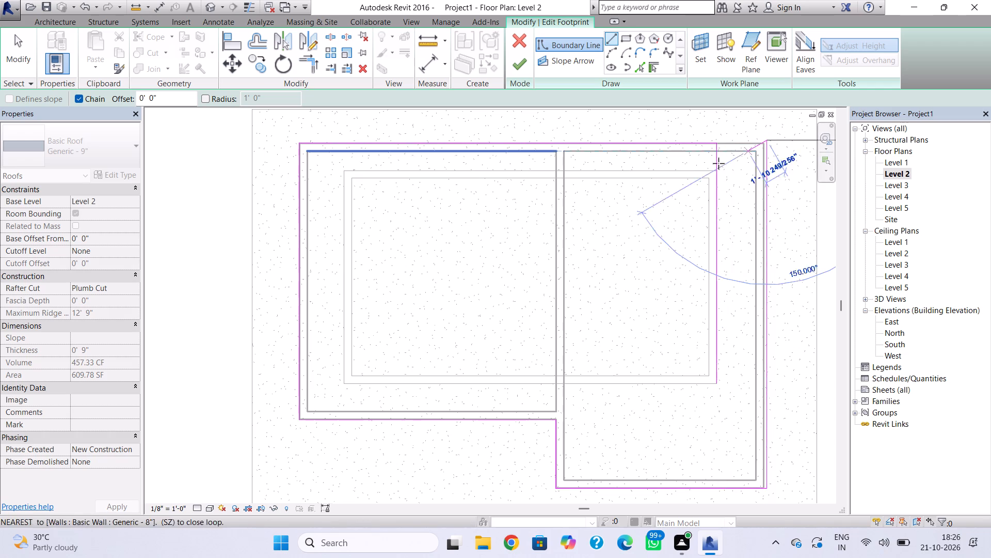
key("Escape")
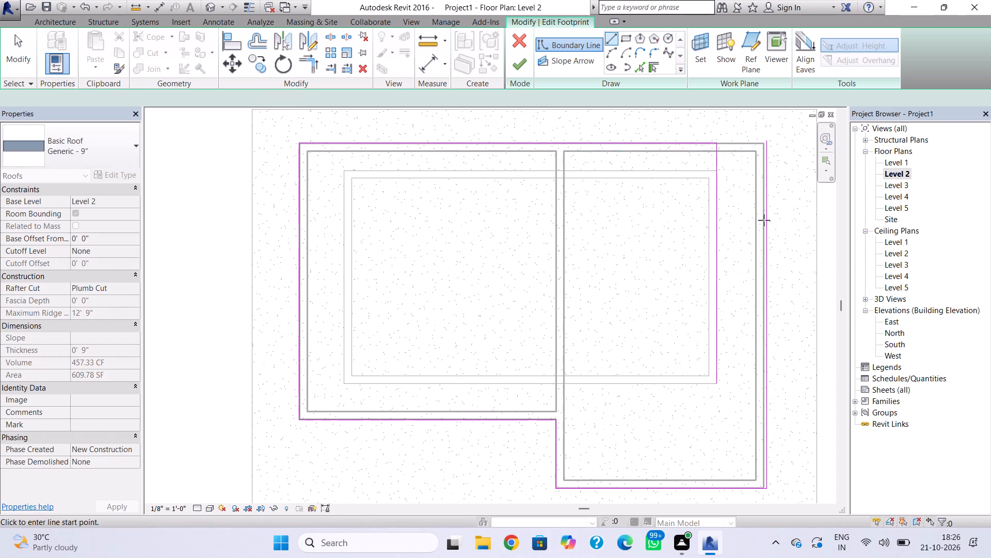
key("Escape")
Nudge the new east boundary line west onto the east wall's outer face.
left_click(768, 408)
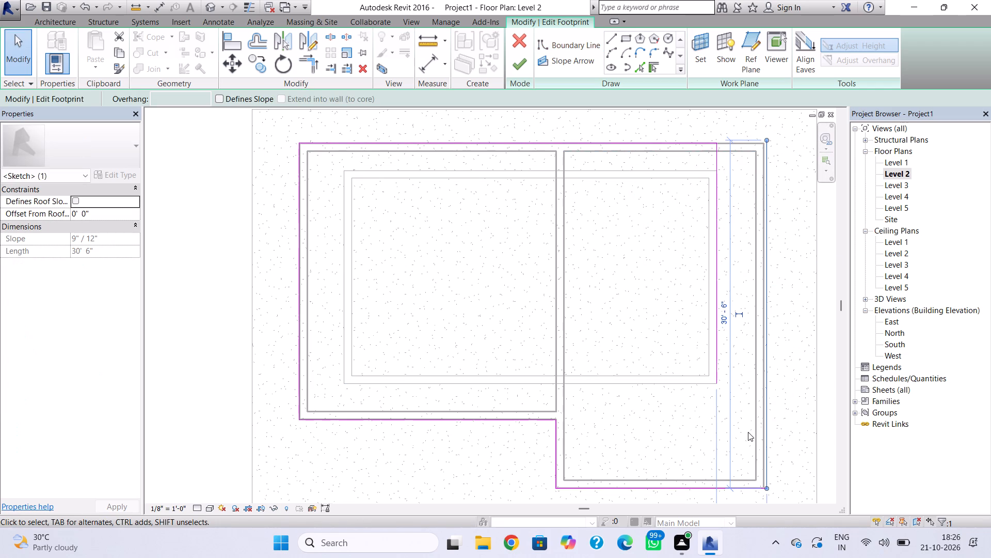
key("Left")
Delete the old 21' 1" east boundary line inside the extended footprint.
scroll(747, 437, "up", 4)
middle_click_drag(747, 438, 748, 526)
scroll(747, 439, "down", 1)
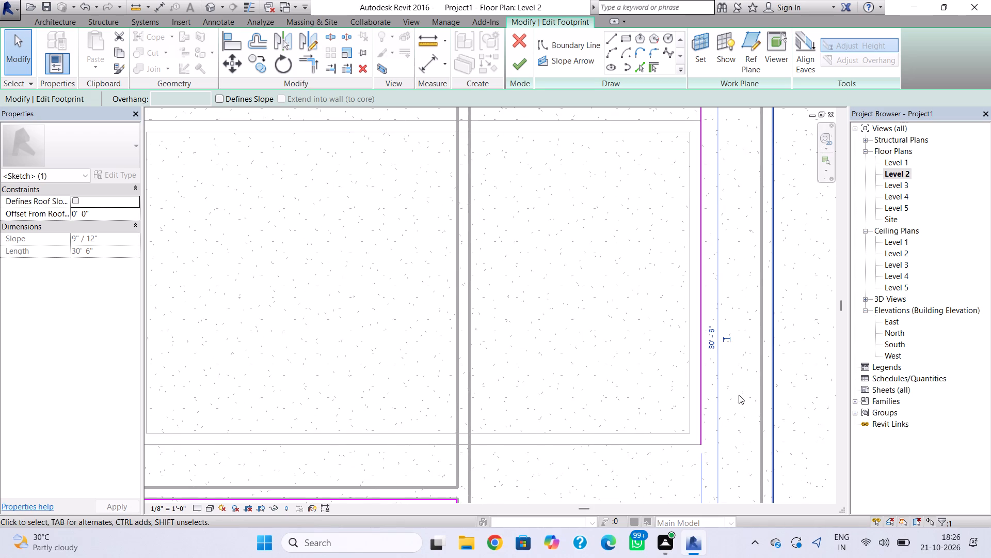
scroll(739, 390, "down", 3)
middle_click_drag(737, 396, 725, 428)
left_click(700, 429)
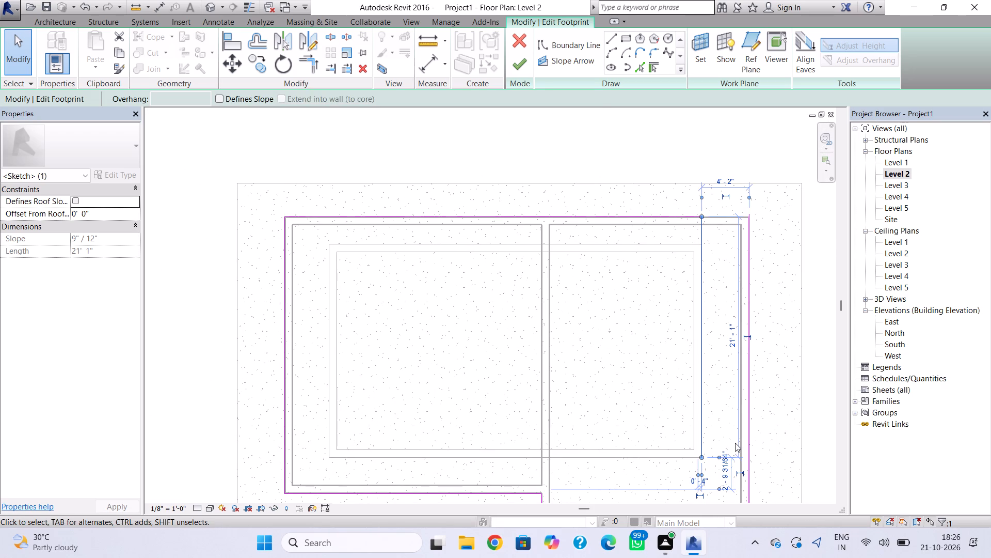
key("Delete")
Draw a boundary line along the north wall's outer face from the north line's open end to the northeast corner.
scroll(731, 447, "down", 2)
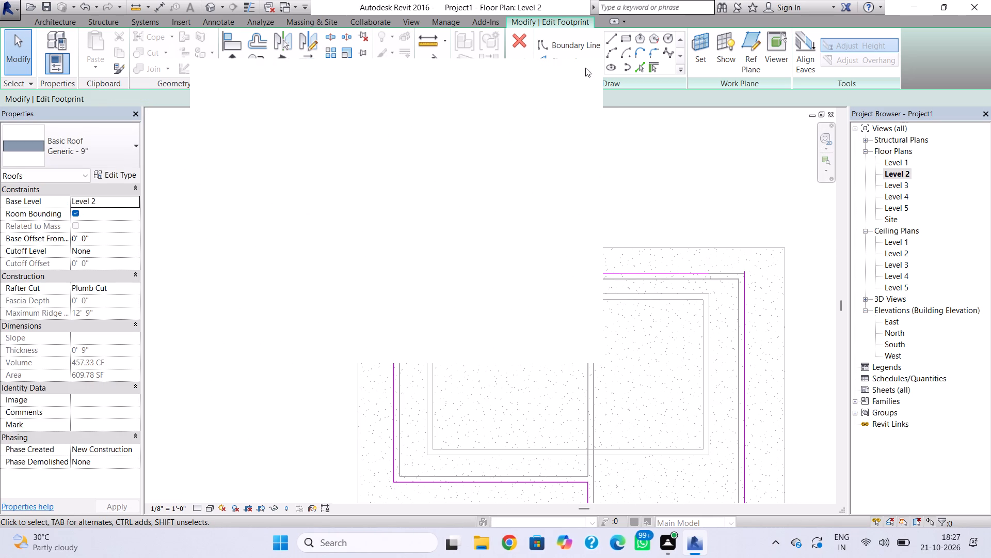
left_click(614, 35)
scroll(731, 305, "up", 3)
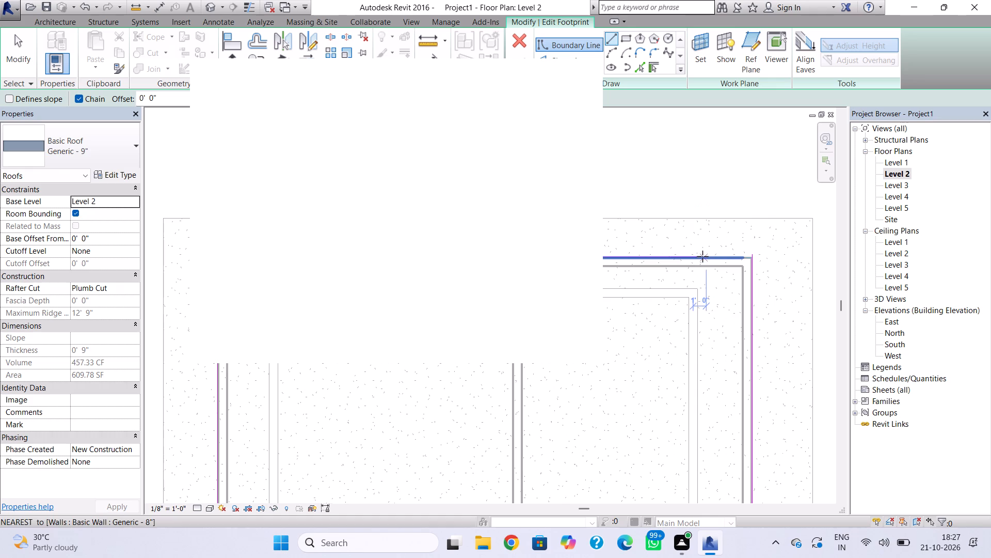
left_click(702, 256)
left_click(750, 256)
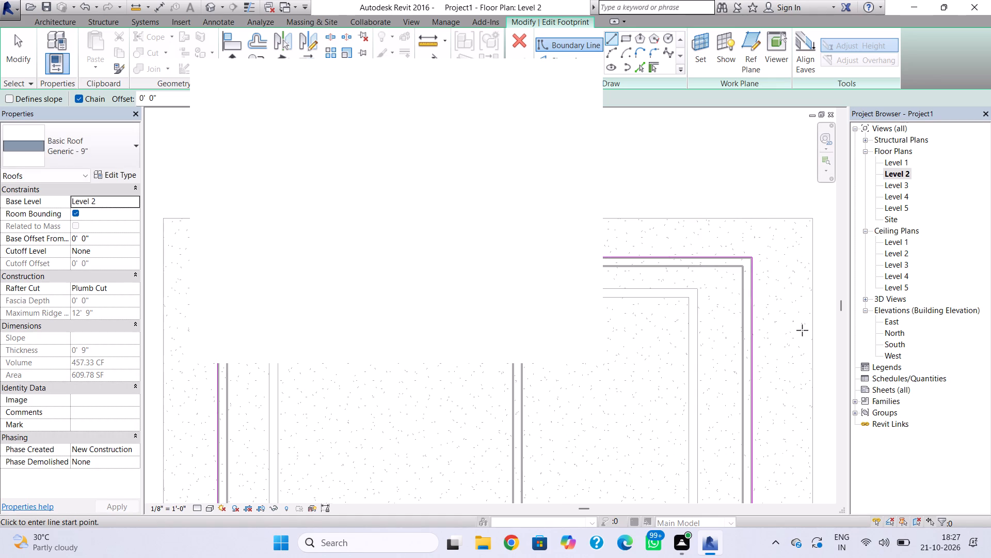
scroll(767, 344, "down", 7)
middle_click_drag(750, 377, 734, 333)
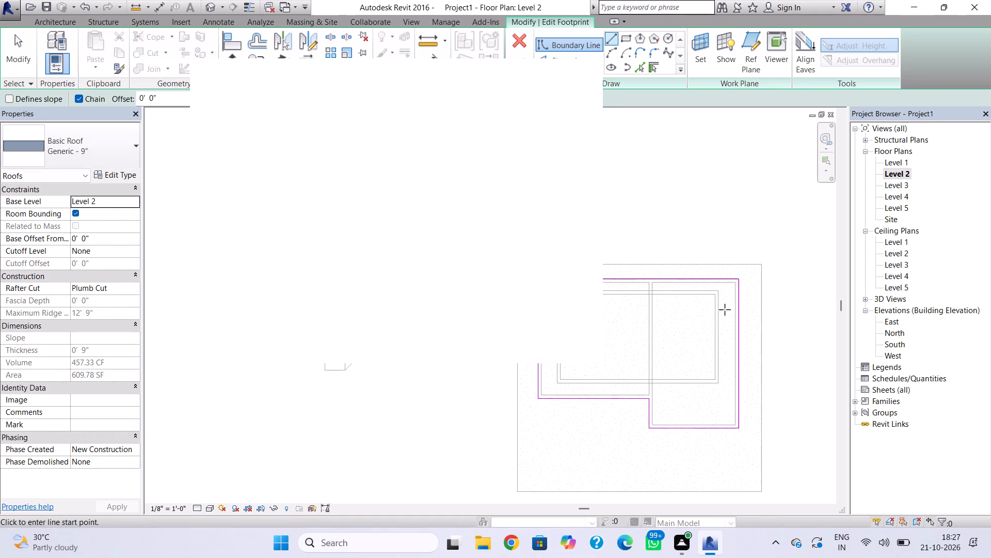
key("Escape")
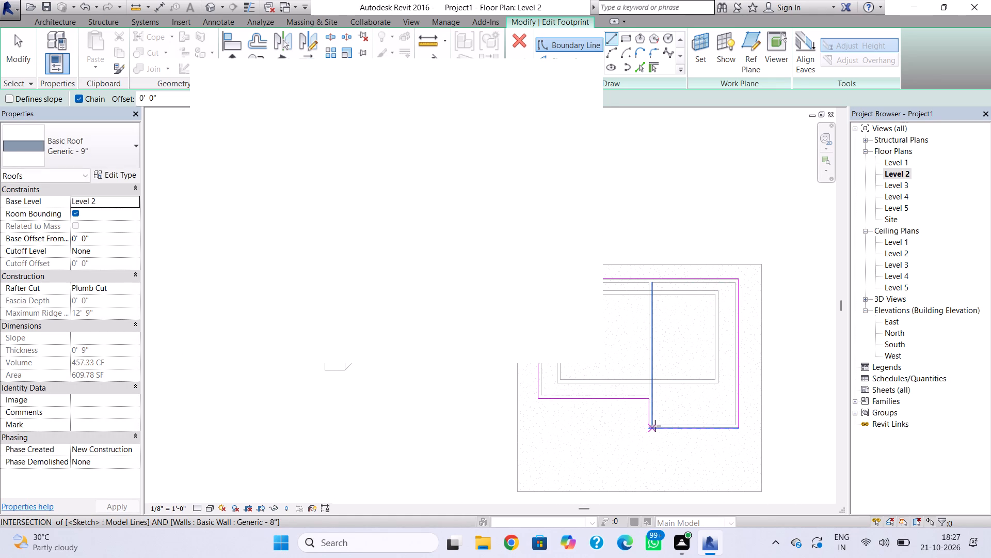
Dismiss the Autodesk genuine-software notification covering the footprint sketch.
scroll(653, 423, "up", 4)
middle_click_drag(653, 423, 662, 436)
scroll(653, 423, "down", 1)
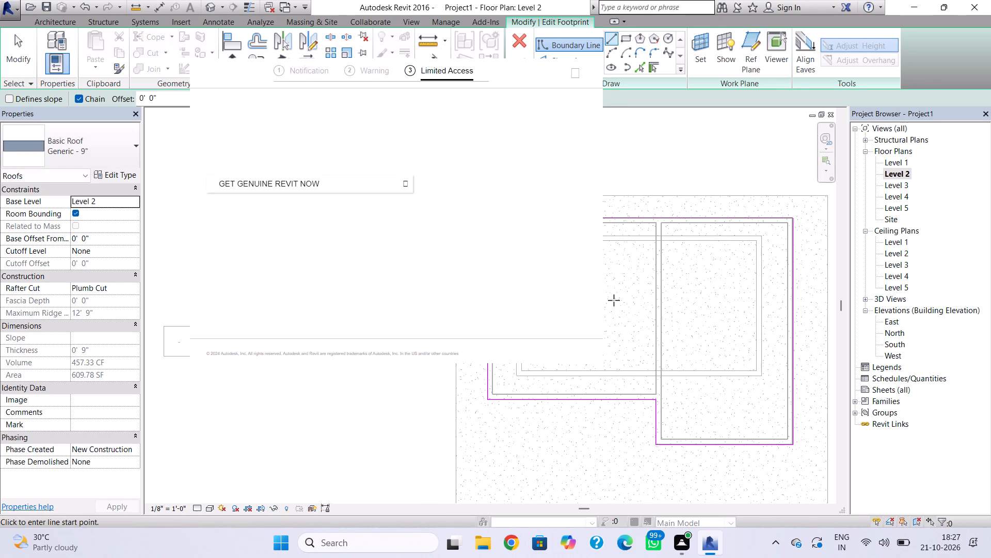
left_click(576, 76)
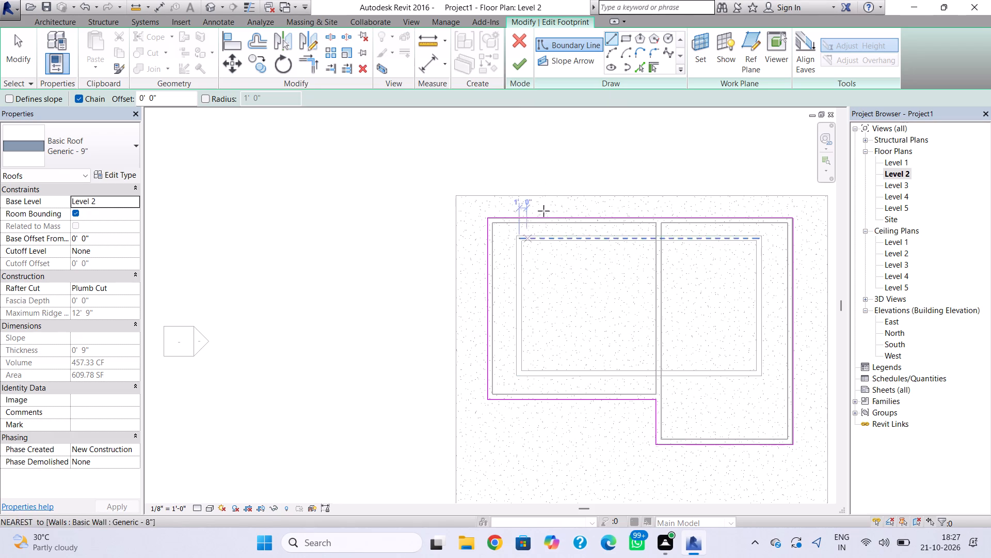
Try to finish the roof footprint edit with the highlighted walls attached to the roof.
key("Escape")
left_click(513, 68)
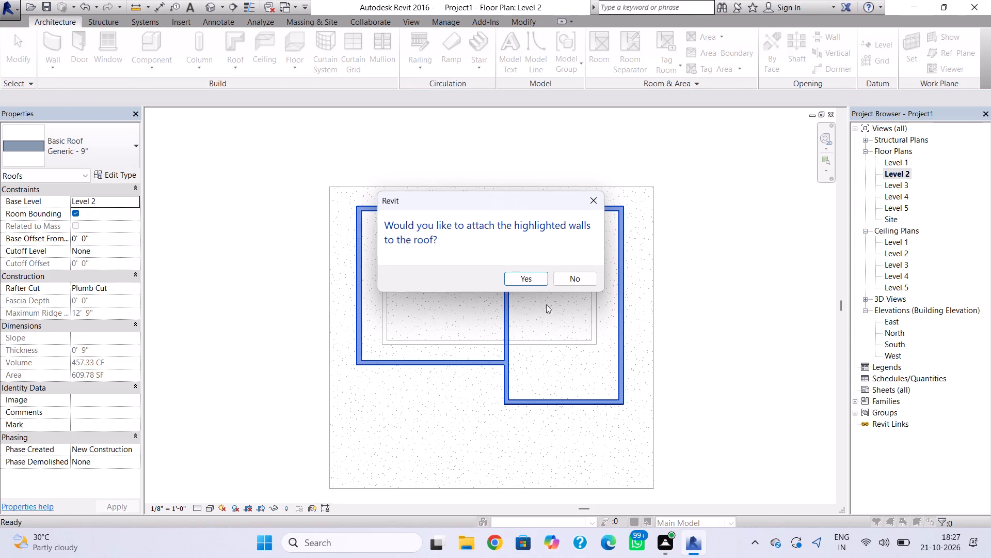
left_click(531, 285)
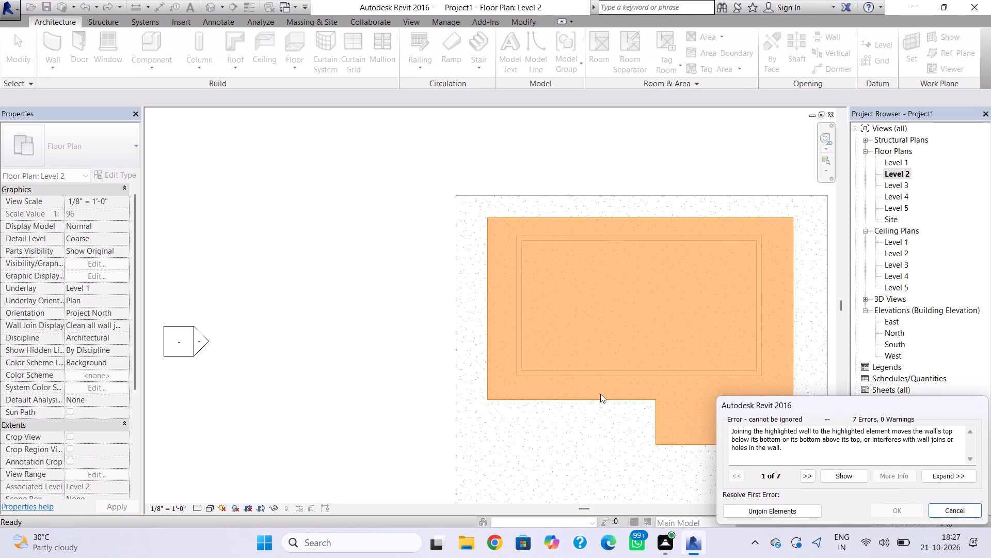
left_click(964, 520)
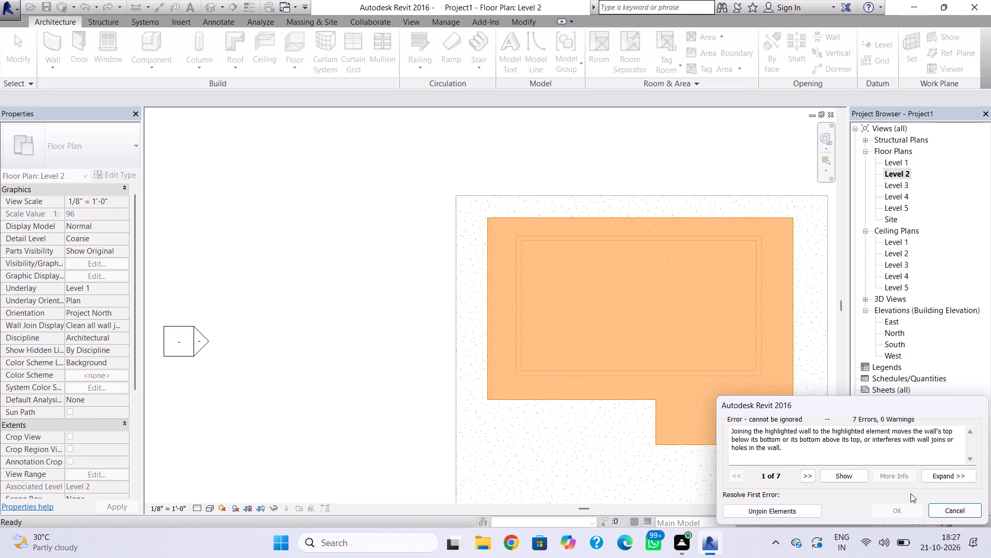
Cancel the attempt to join the highlighted walls to the roof.
left_click(944, 511)
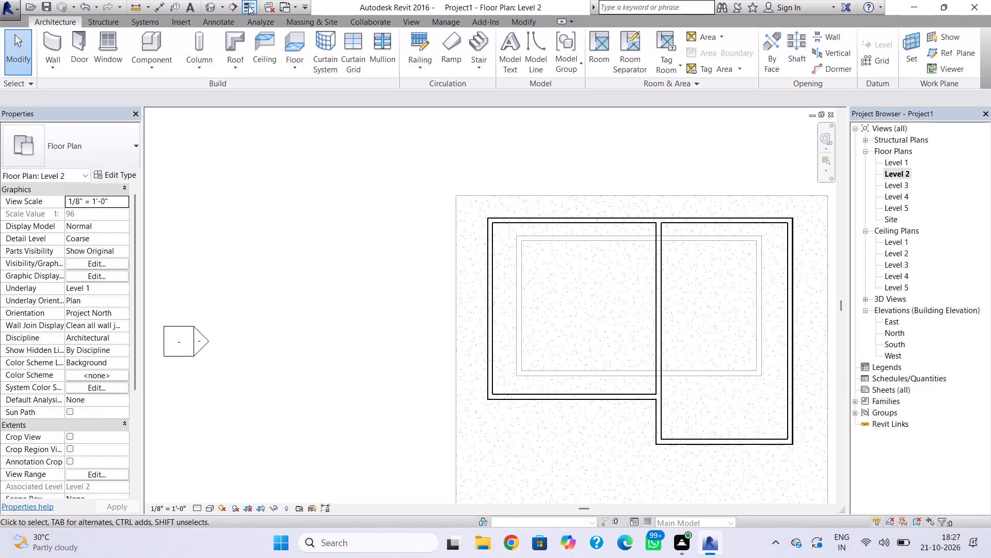
Examine the Level 2 walls and the roof slab beneath them in 3D from above, below and the sides.
left_click(205, 9)
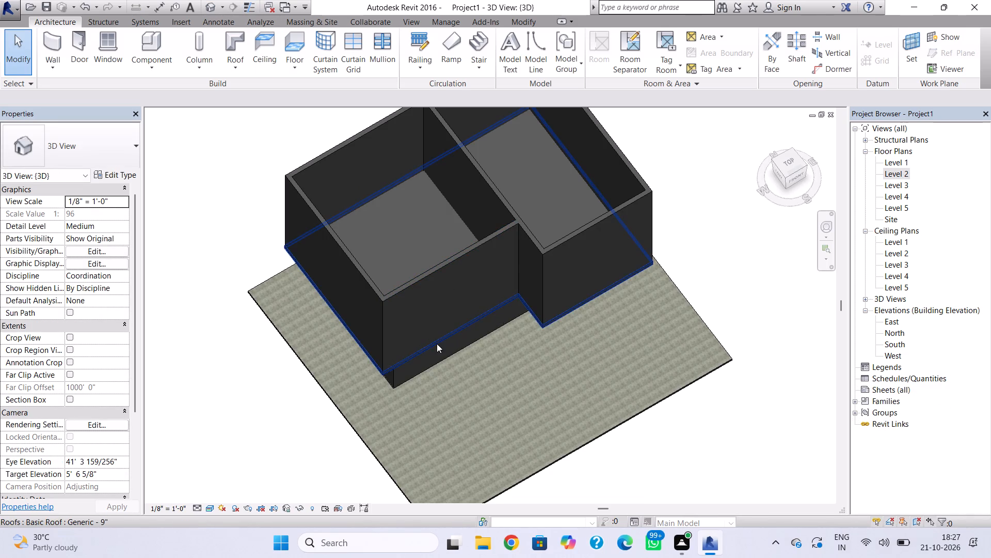
right_click_drag(431, 346, 443, 199, "shift")
right_click_drag(486, 306, 437, 290, "shift")
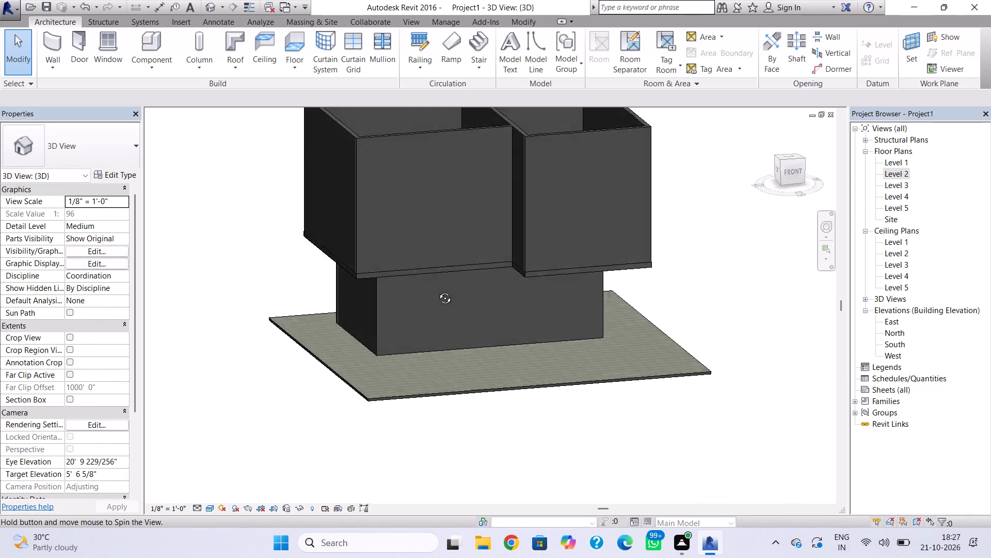
right_click_drag(437, 290, 352, 164, "shift")
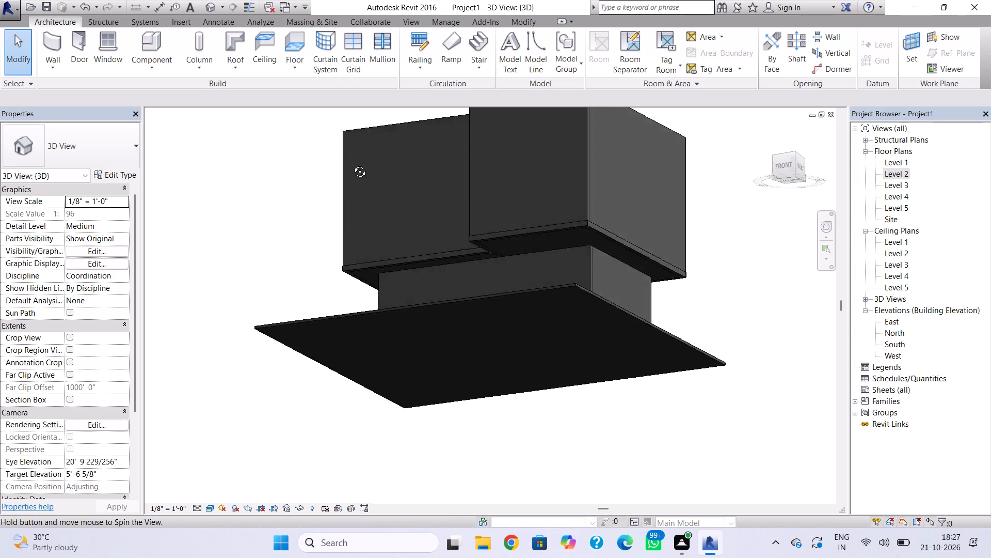
right_click_drag(352, 164, 489, 365, "shift")
right_click_drag(495, 251, 480, 300, "shift")
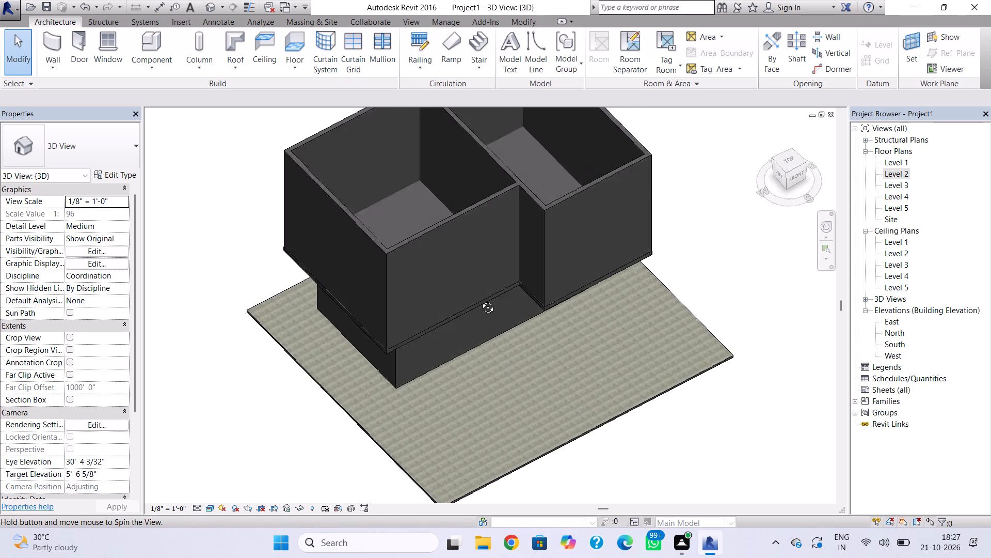
right_click_drag(480, 300, 394, 304, "shift")
right_click_drag(461, 232, 439, 335)
key("Escape")
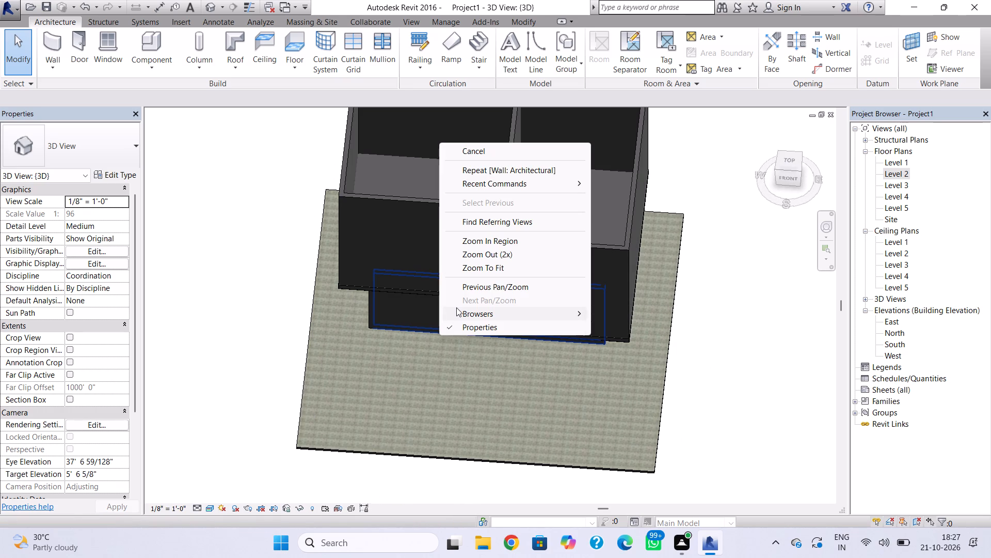
key("Escape")
middle_click_drag(431, 315, 419, 381)
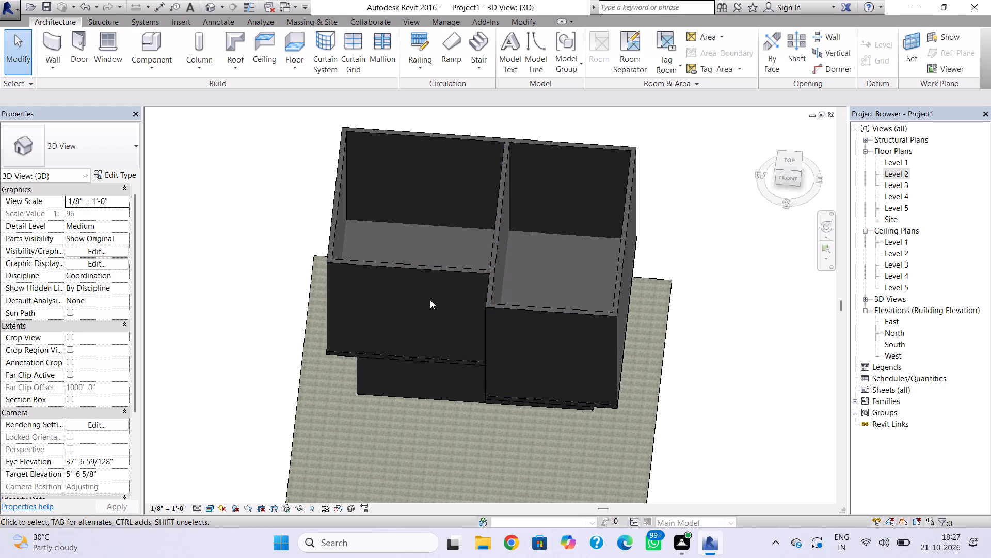
key("Escape")
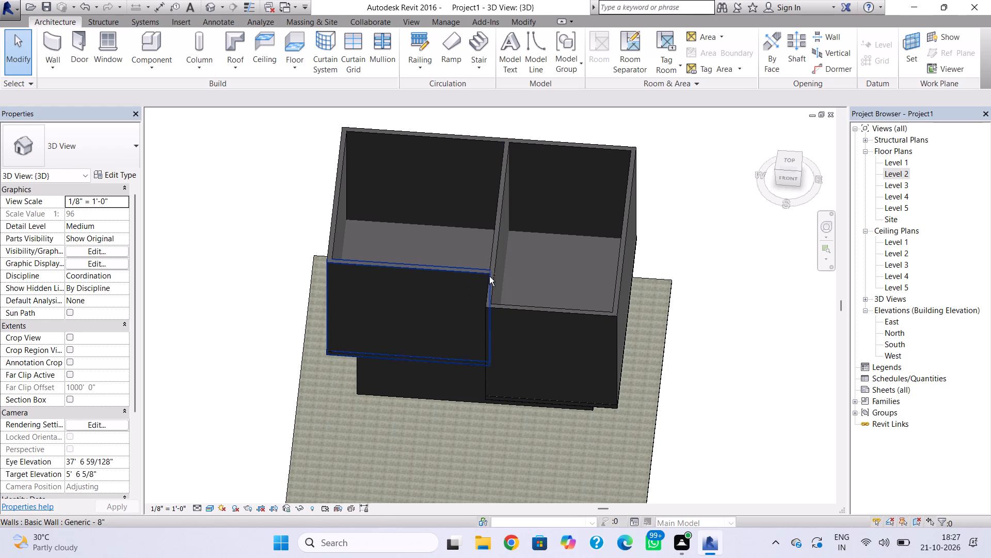
Set the unconnected height of all seven Level 2 walls to 12'.
left_click(494, 262, "ctrl")
left_click(504, 311, "ctrl")
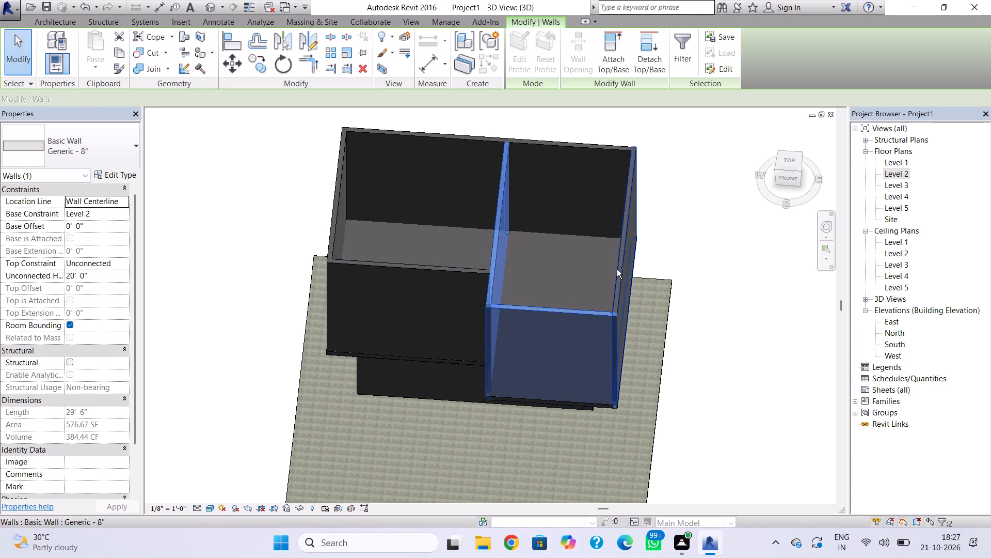
left_click(617, 269, "ctrl")
left_click(587, 145, "ctrl")
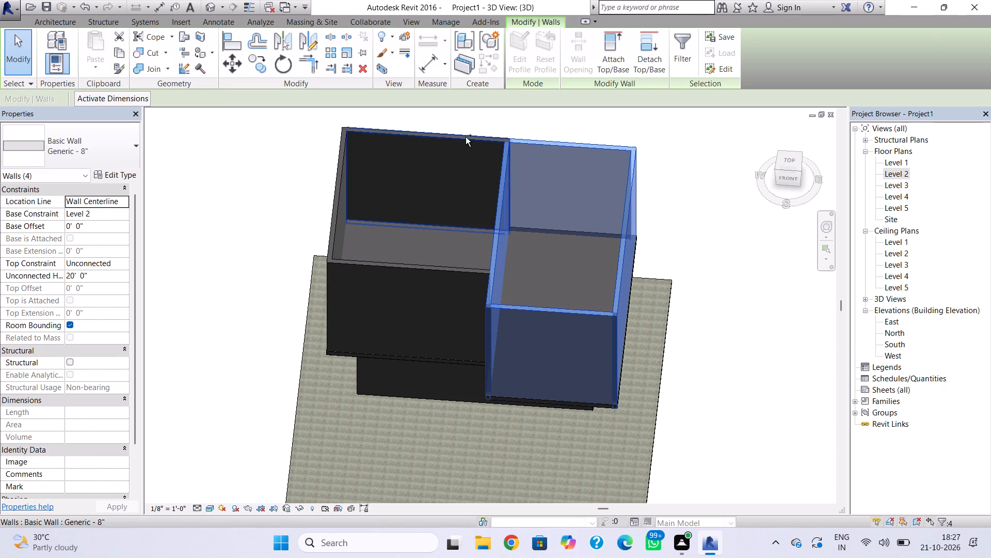
left_click(466, 136, "ctrl")
left_click(340, 188, "ctrl")
left_click(329, 209, "ctrl")
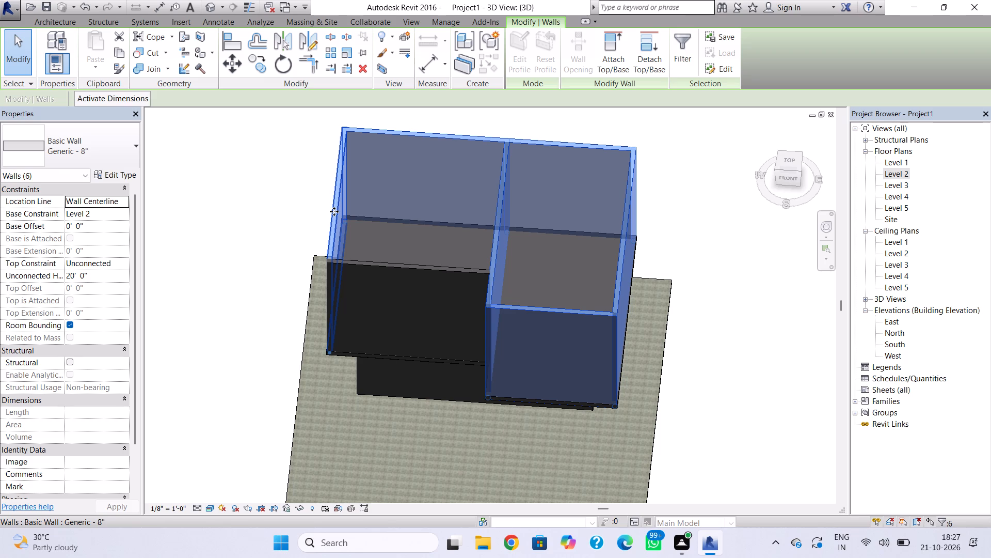
left_click(354, 265, "ctrl")
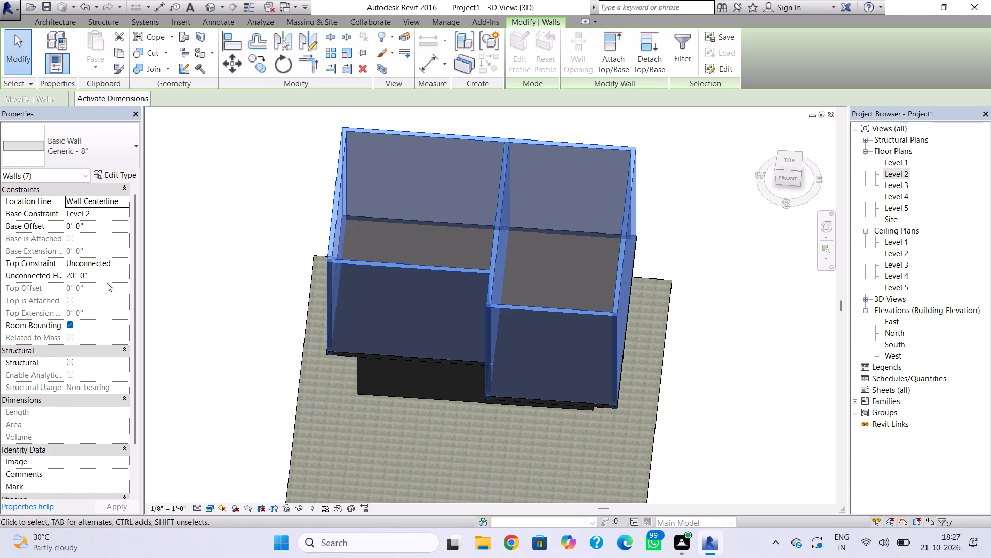
left_click(108, 282)
left_click_drag(108, 281, 0, 296)
type("12'")
key("Return")
key("Escape")
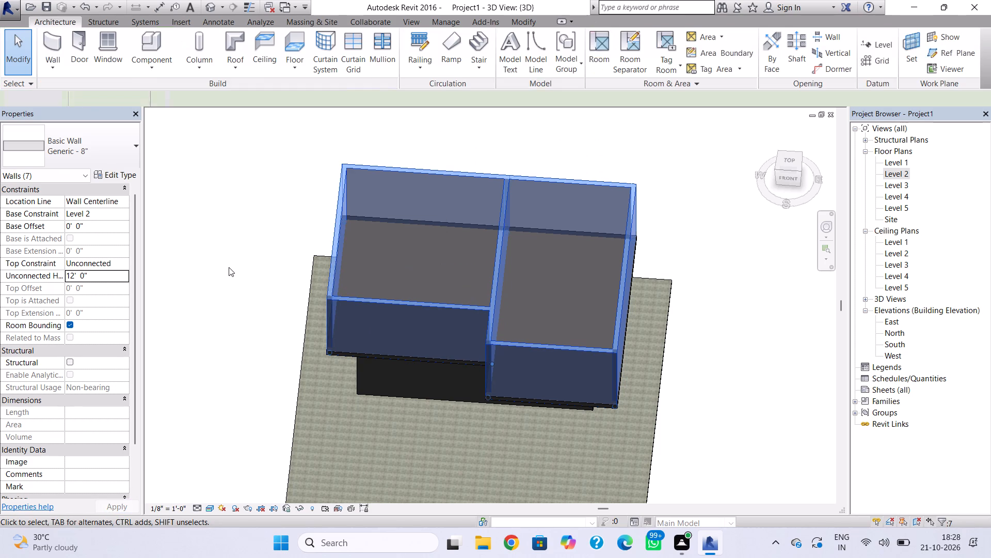
Open the Level 1 floor plan and start editing the boundary of the LW Concrete on Metal Deck floor.
right_click_drag(207, 336, 299, 196, "shift")
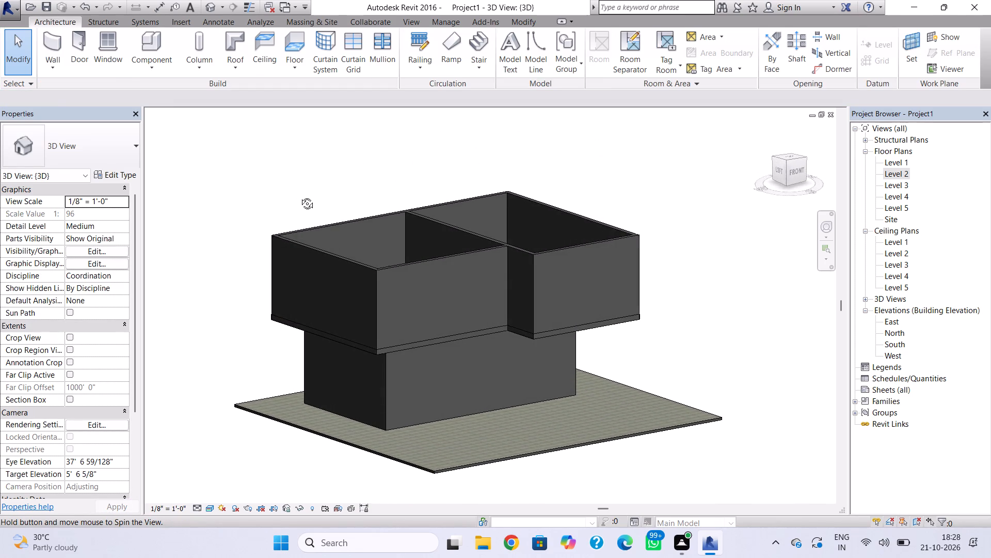
right_click_drag(299, 196, 301, 192, "shift")
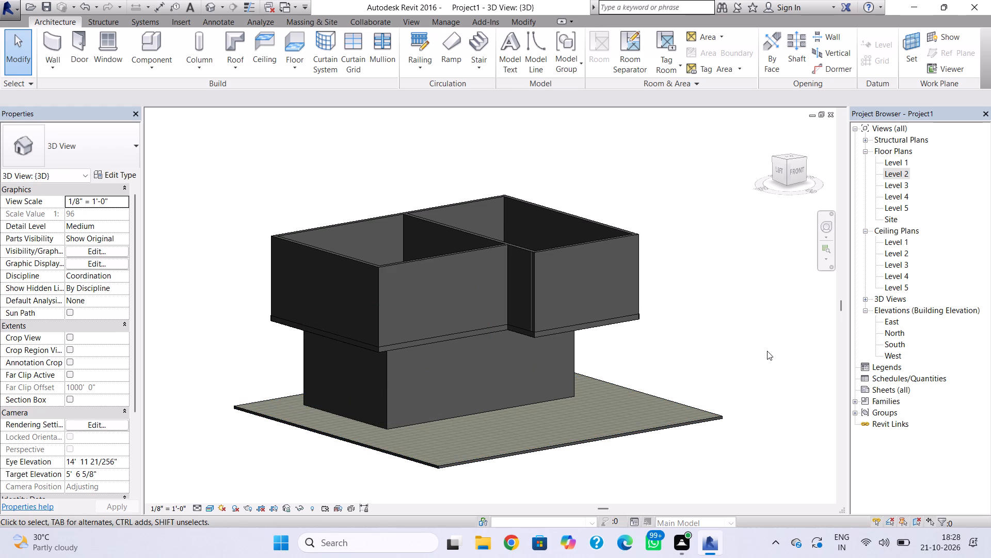
left_click(899, 153)
double_click(900, 166)
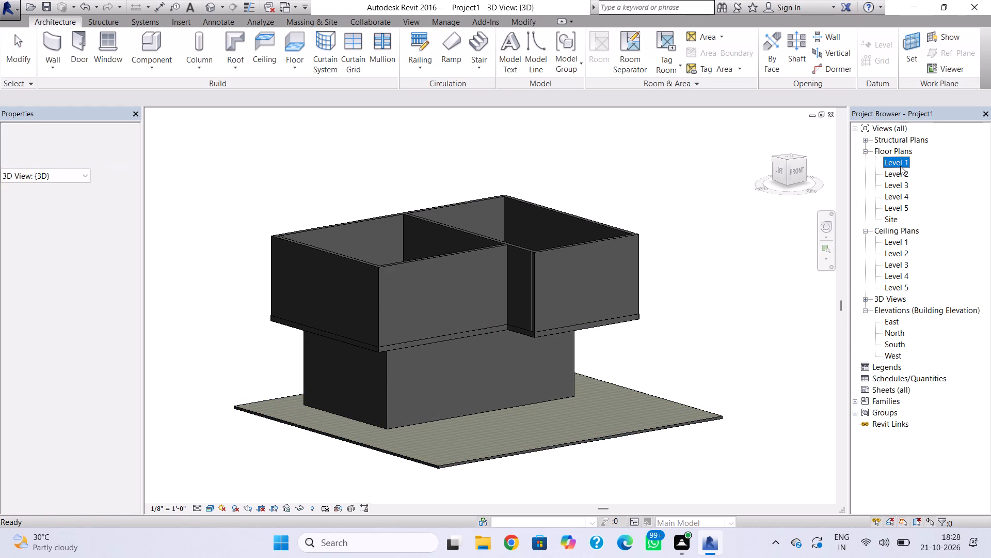
scroll(706, 350, "down", 2)
middle_click_drag(700, 353, 708, 312)
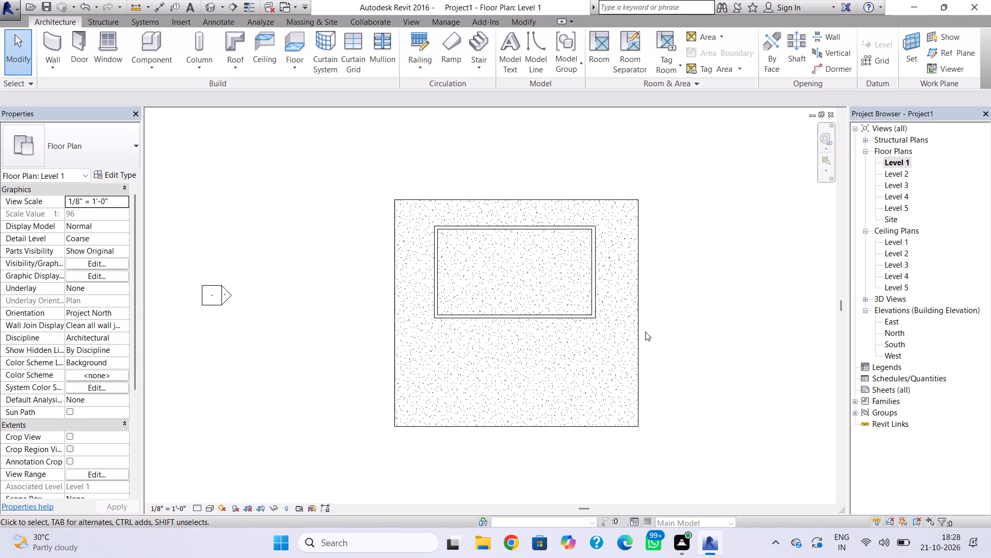
left_click(643, 333)
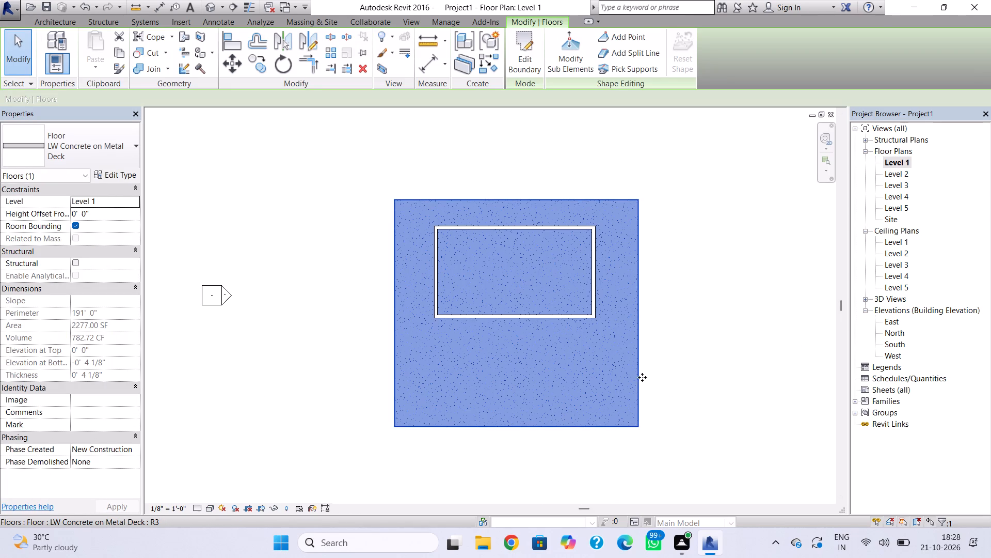
double_click(640, 381)
Move the floor's east boundary line 8' outward, about 17' 1" from the building's east wall.
left_click(633, 399)
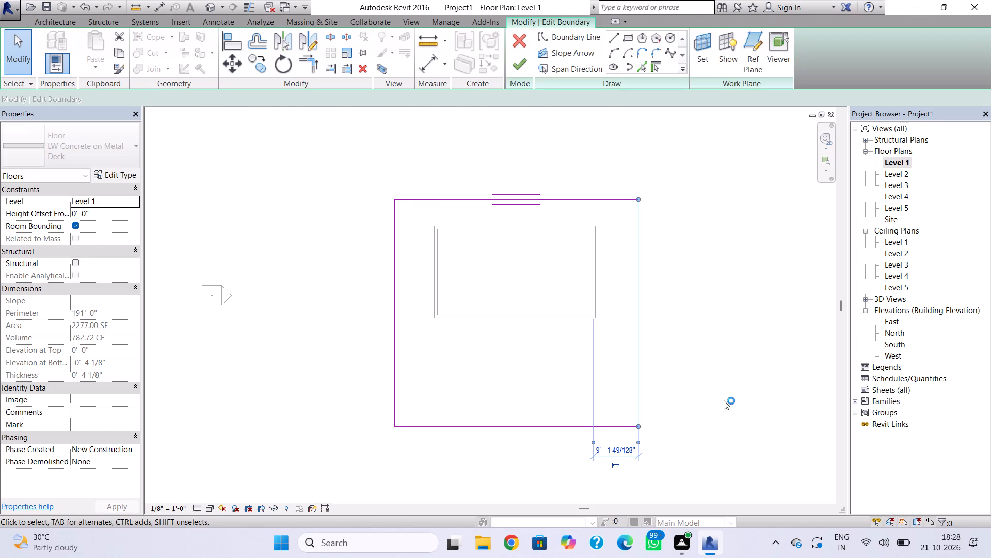
key("Right")
key("Right")
key("Right")
key("Right")
key("Right")
key("Right")
key("Right")
key("Right")
key("Right")
key("Right")
key("Right")
key("Right")
key("Right")
key("Right")
key("Right")
key("Right")
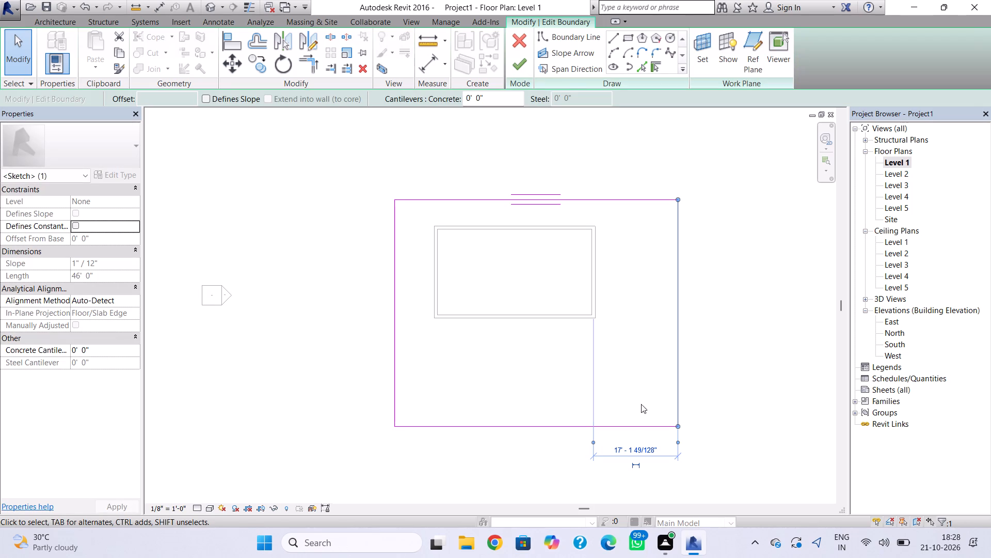
Dismiss the Autodesk genuine-software notification covering the floor boundary sketch.
left_click(398, 357)
key("Right")
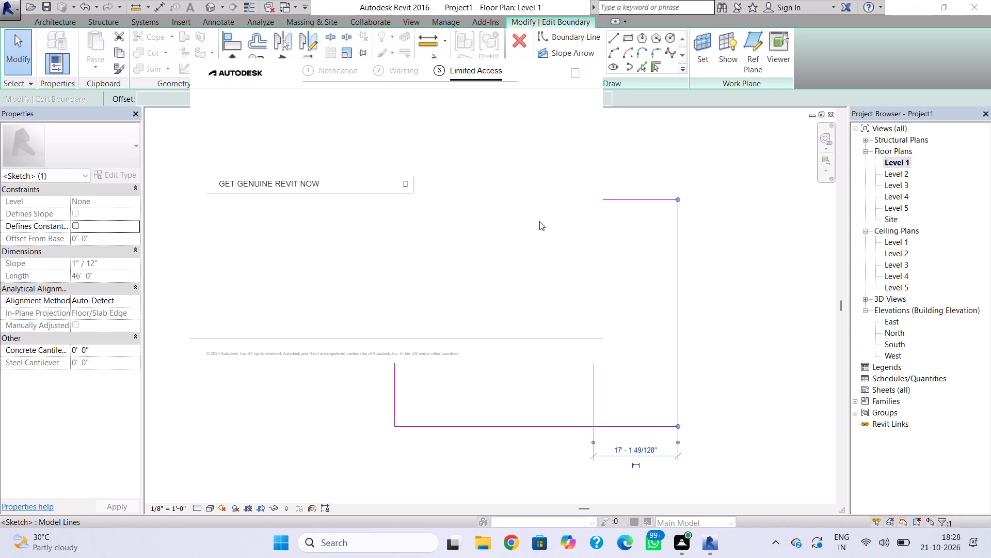
left_click(577, 74)
Move the floor's west boundary line 6' outward, making the sketch 63' 6" wide.
left_click(393, 307)
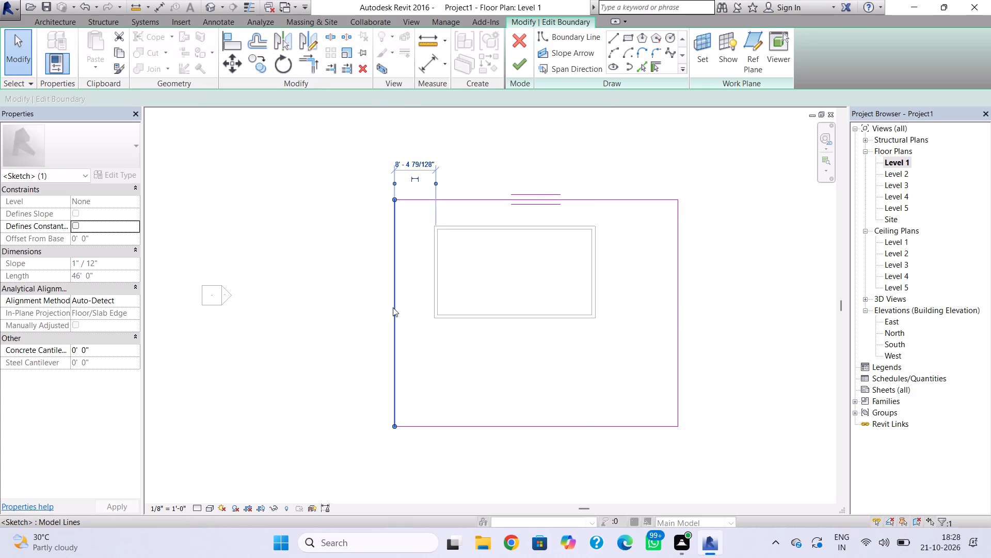
key("Left")
key("Left")
key("Left")
key("Left")
key("Left")
key("Left")
key("Left")
key("Left")
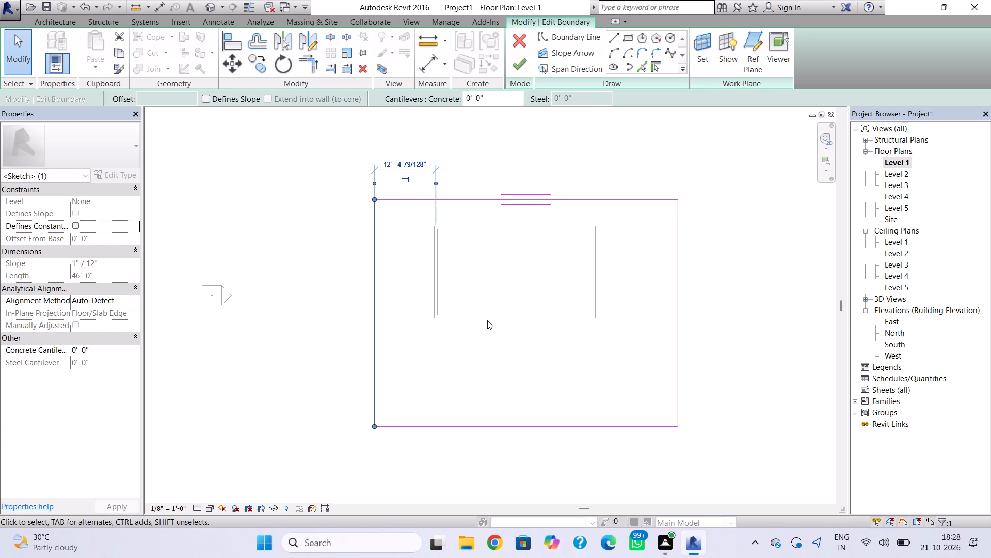
key("Left")
key("Left")
key("Left")
key("Left")
Move the floor's north boundary line 7' outward from the building.
left_click(552, 196)
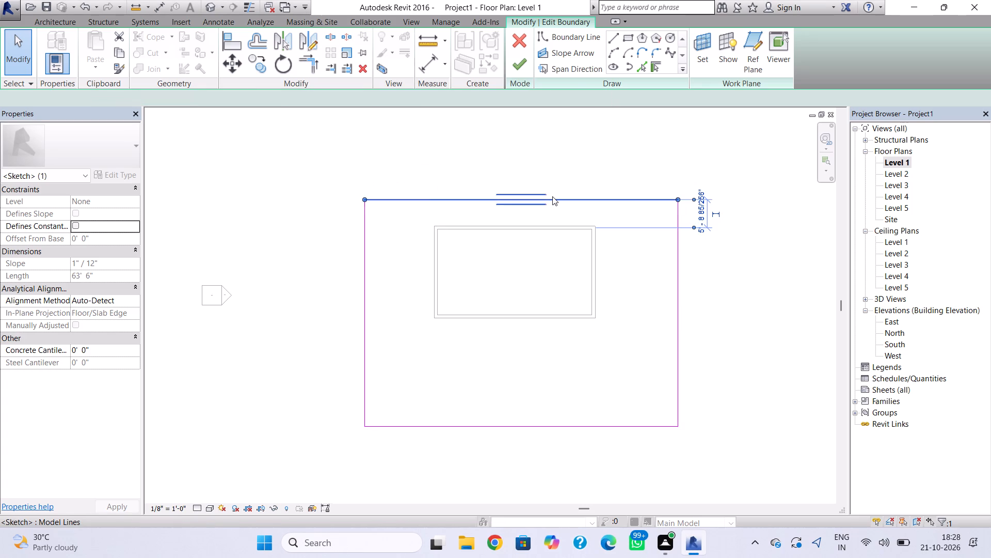
key("Up")
key("Up")
key("Up")
key("Up")
key("Up")
key("Up")
key("Up")
key("Up")
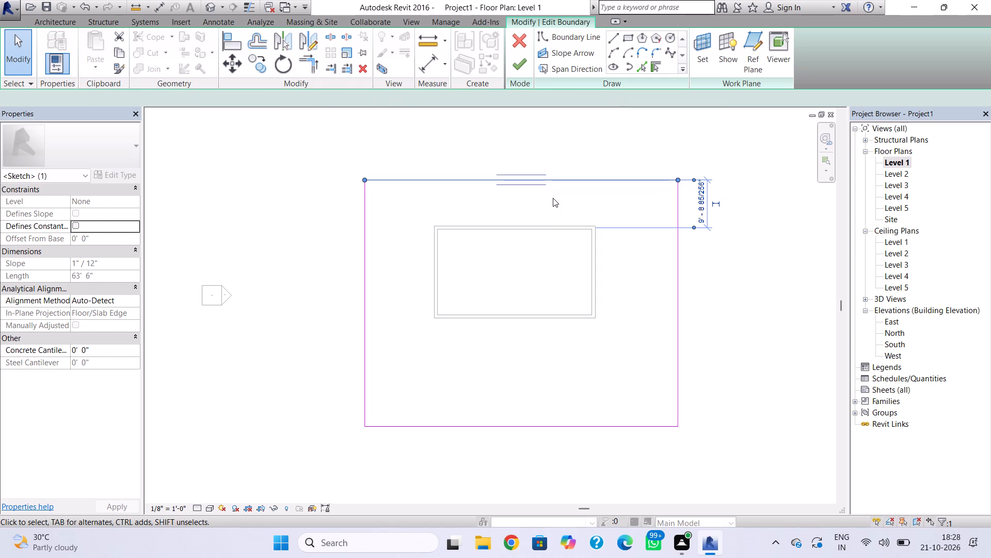
key("Up")
key("Up")
key("Up")
key("Up")
key("Up")
key("Up")
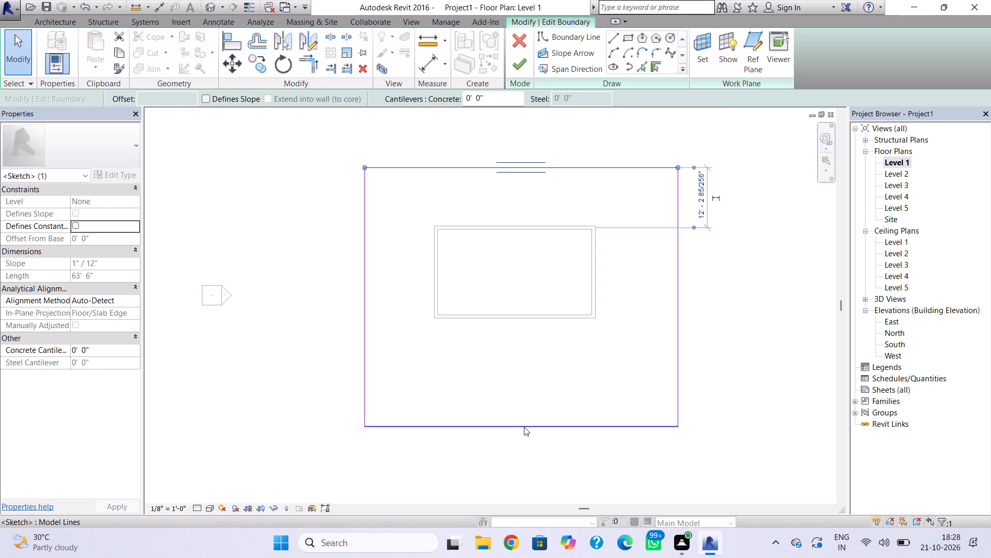
Move the floor's south boundary line 1' outward, about 23' 3" from the building's south wall.
left_click(515, 424)
key("Down")
key("Down")
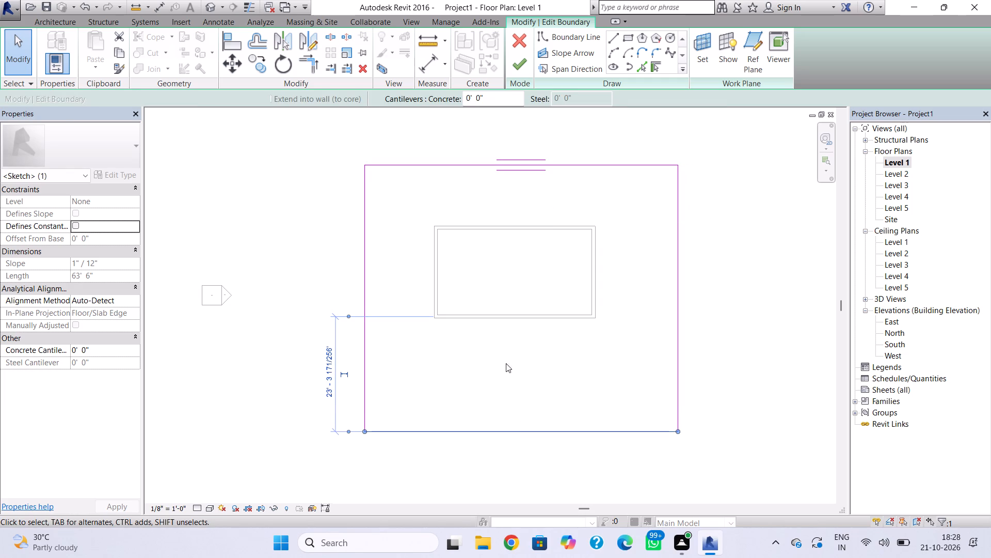
key("Escape")
Finish the Level 1 floor boundary edit.
left_click(441, 290)
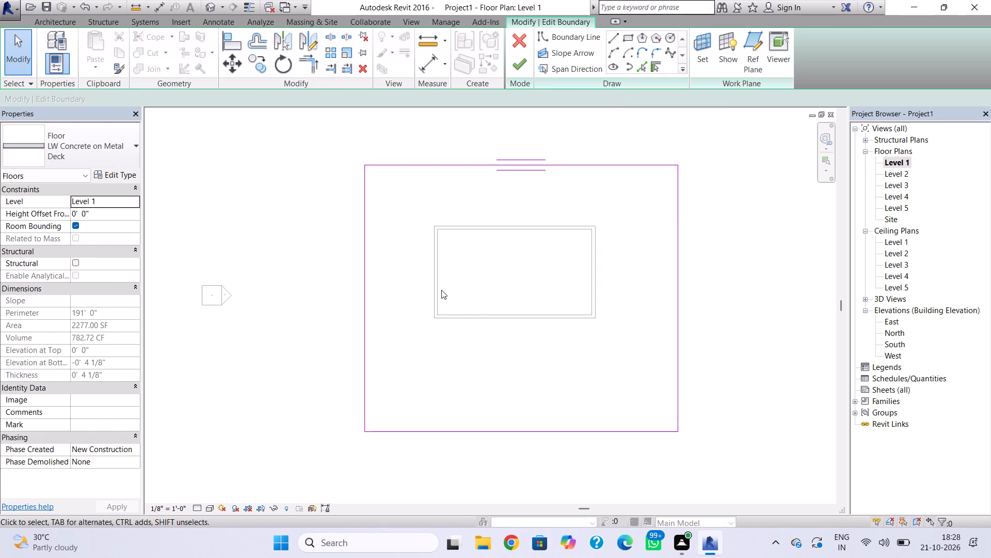
left_click(436, 282)
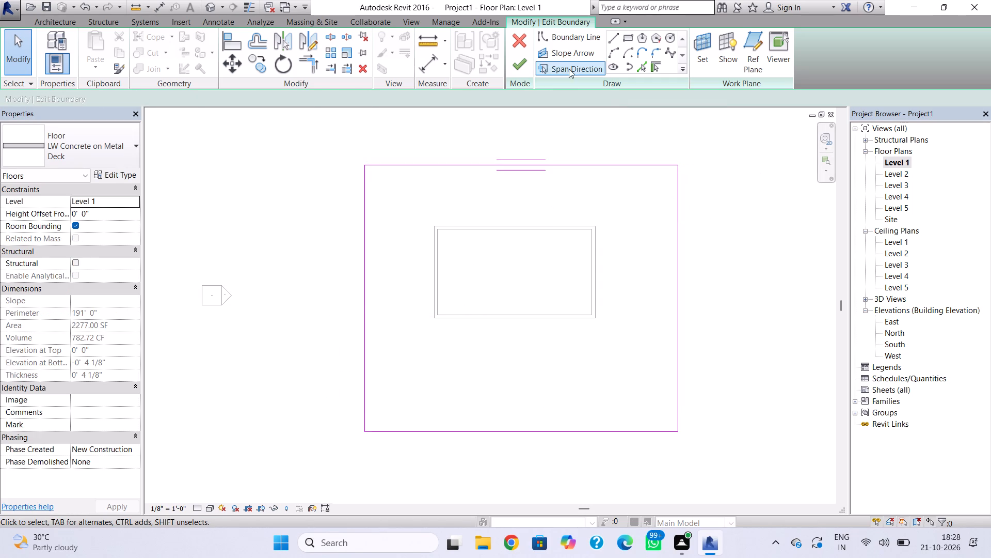
left_click(523, 74)
Move the Level 1 west wall outward to 37' 0" from the east wall, keeping its roof attachment.
left_click(430, 266)
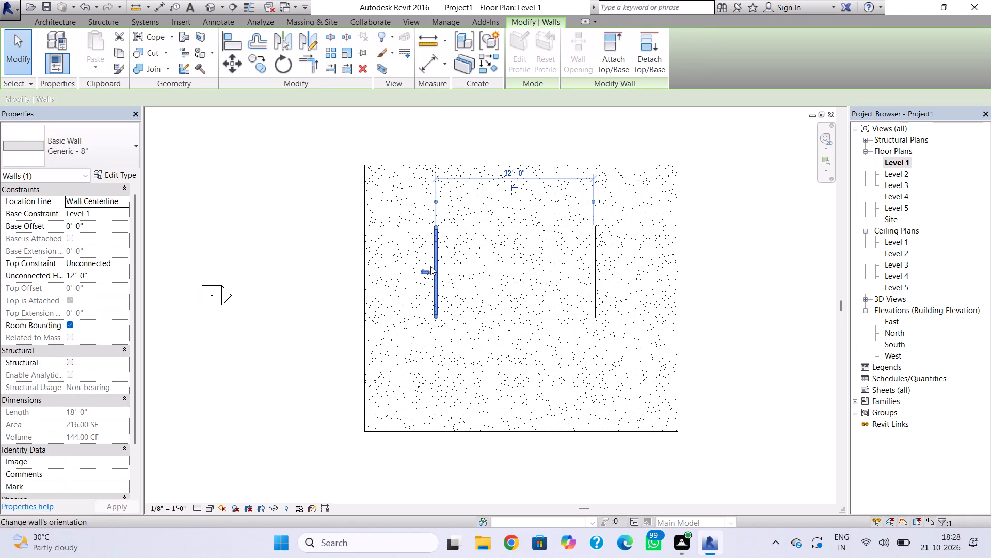
key("Left")
key("Left")
key("Left")
key("Left")
key("Left")
key("Left")
key("Left")
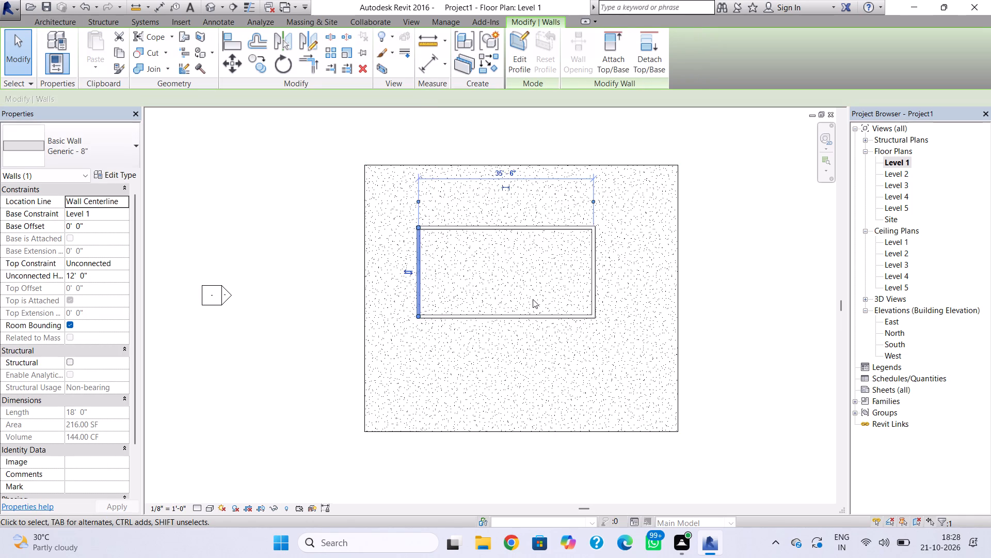
key("Left")
key("Left")
key("Left")
key("Left")
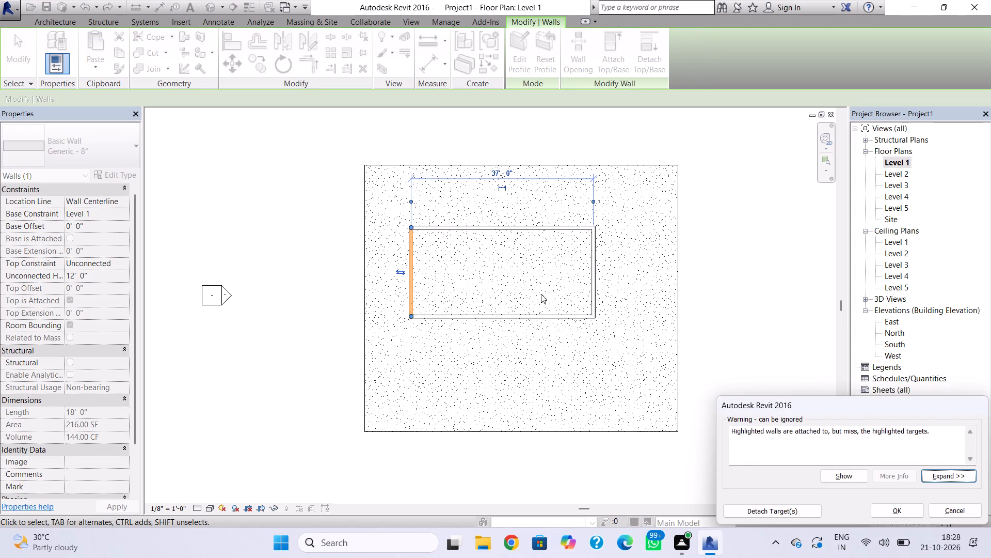
left_click(907, 504)
Open the footprint of the L-shaped roof for editing in the Level 2 floor plan.
left_click(206, 7)
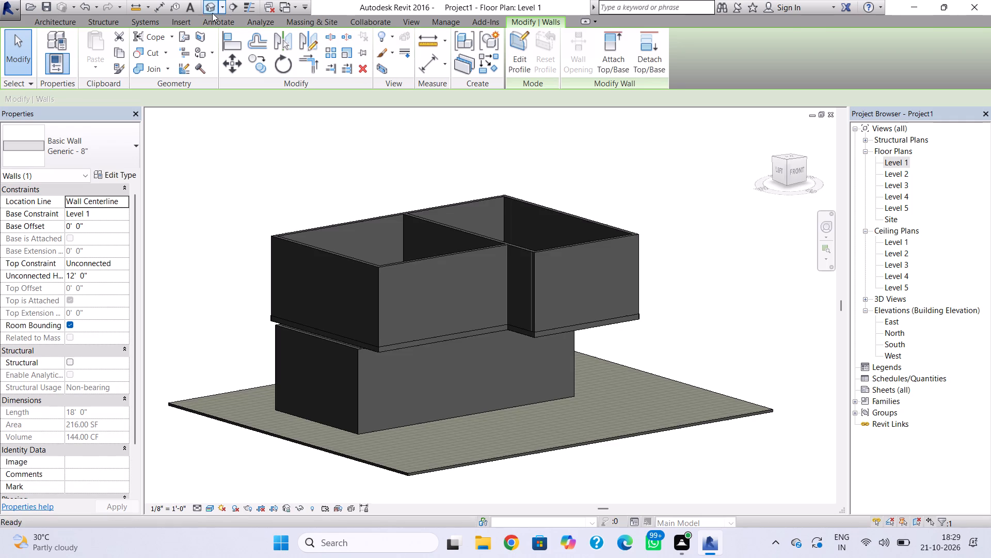
left_click(389, 351)
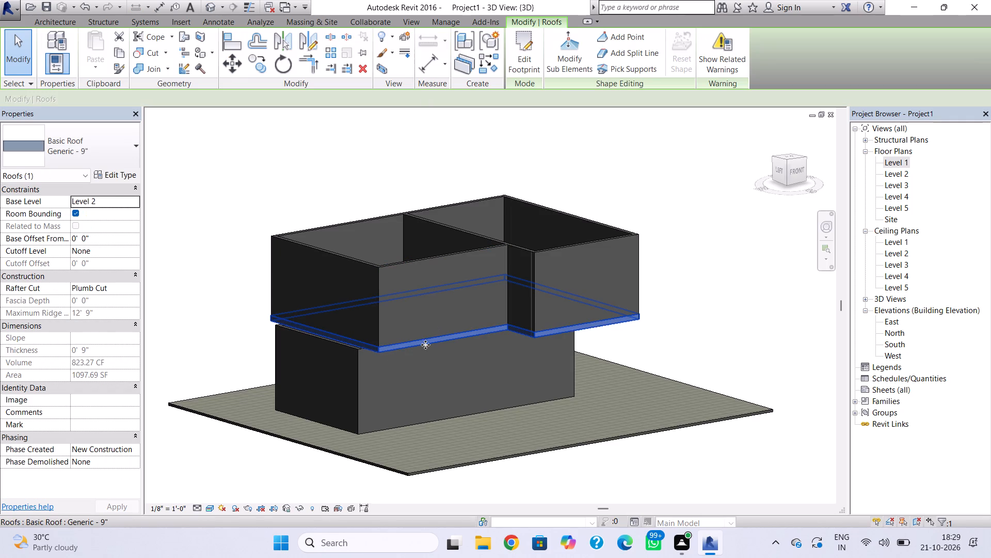
double_click(424, 345)
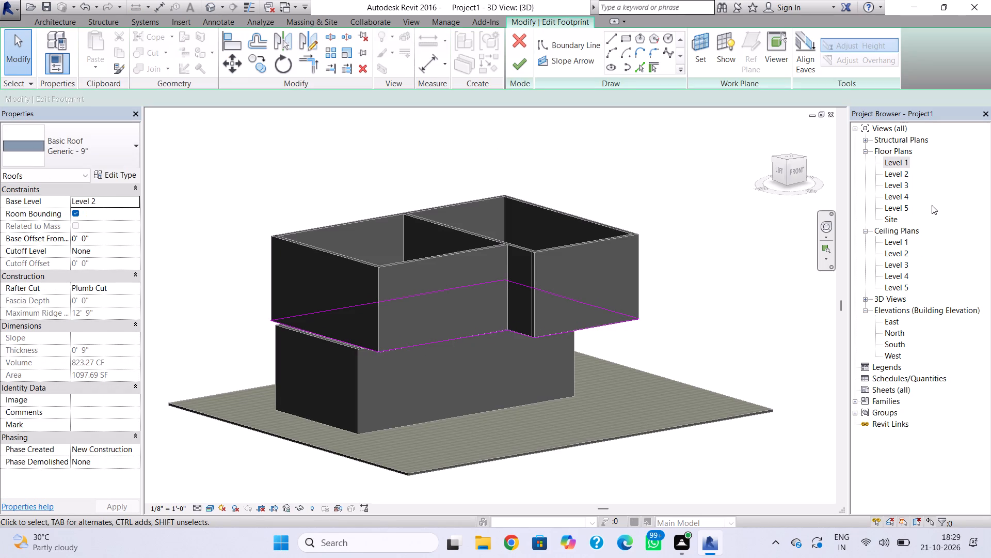
double_click(897, 173)
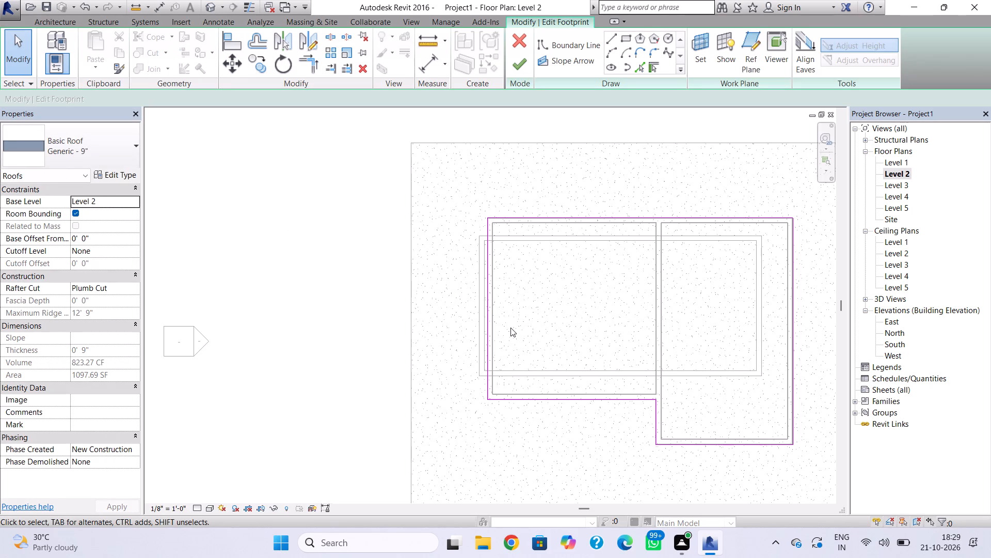
Move the roof footprint's west boundary line outward to 6' 4" from the Level 1 west wall.
left_click(486, 336)
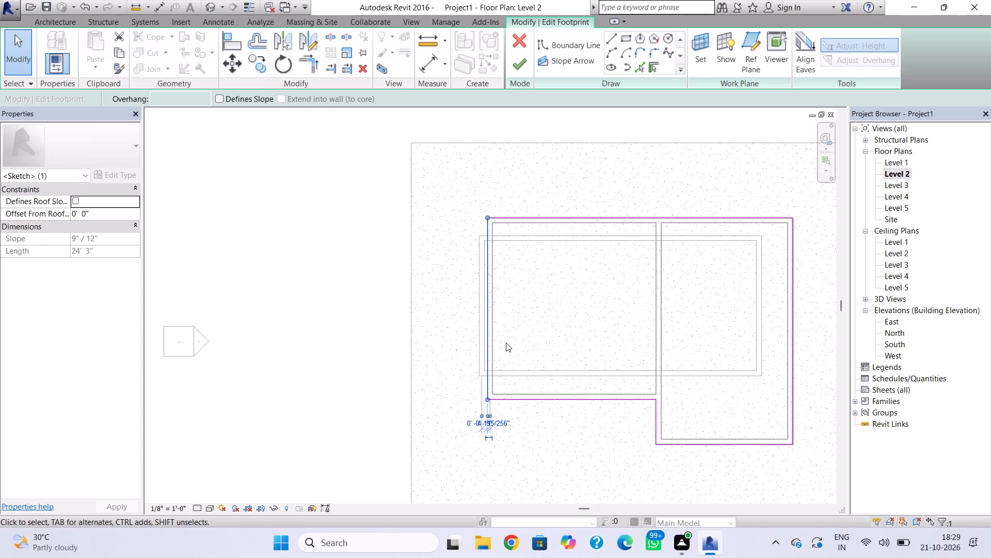
key("Left")
key("Left")
key("Left")
key("Left")
key("Left")
key("Left")
key("Left")
key("Left")
key("Left")
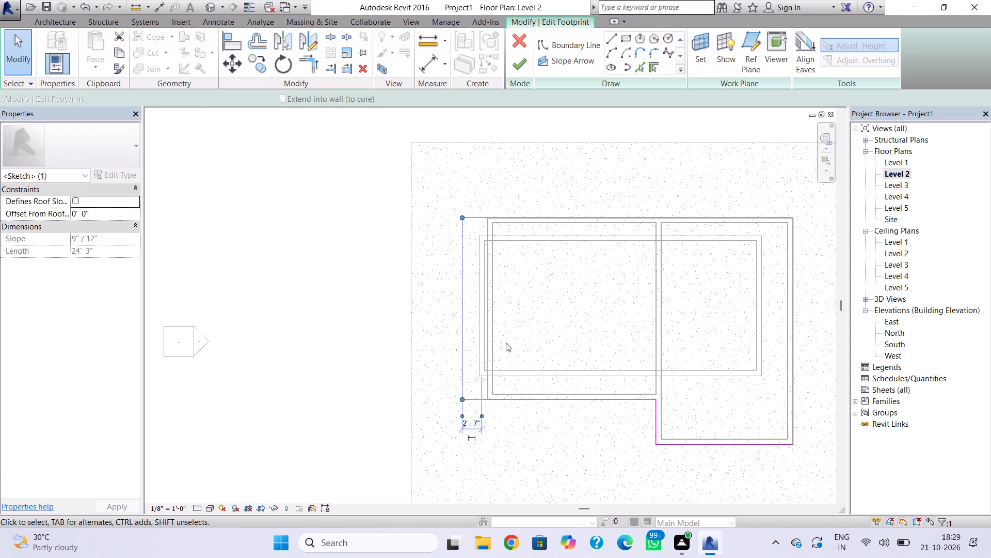
key("Left")
key("Left")
key("Left")
key("Left")
key("Left")
key("Left")
key("Left")
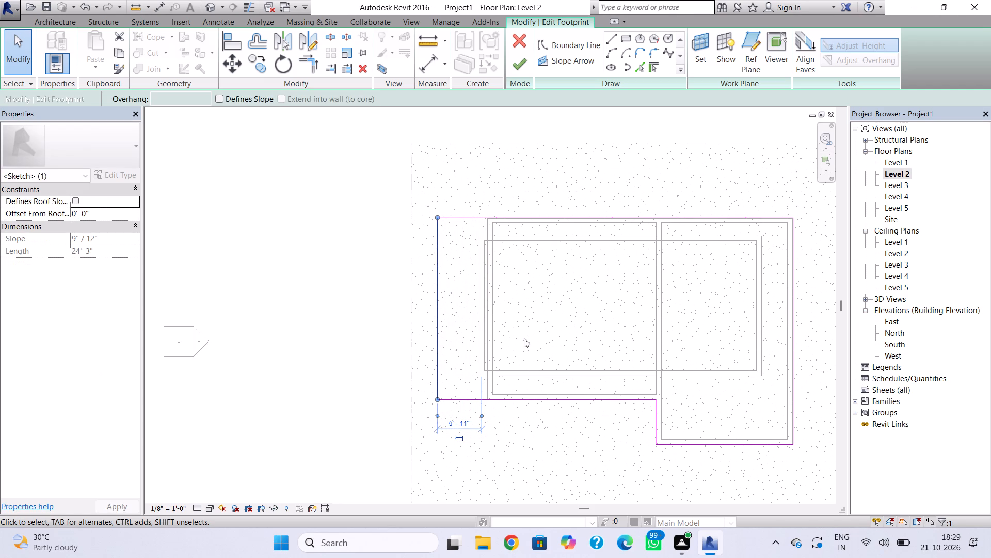
key("Left")
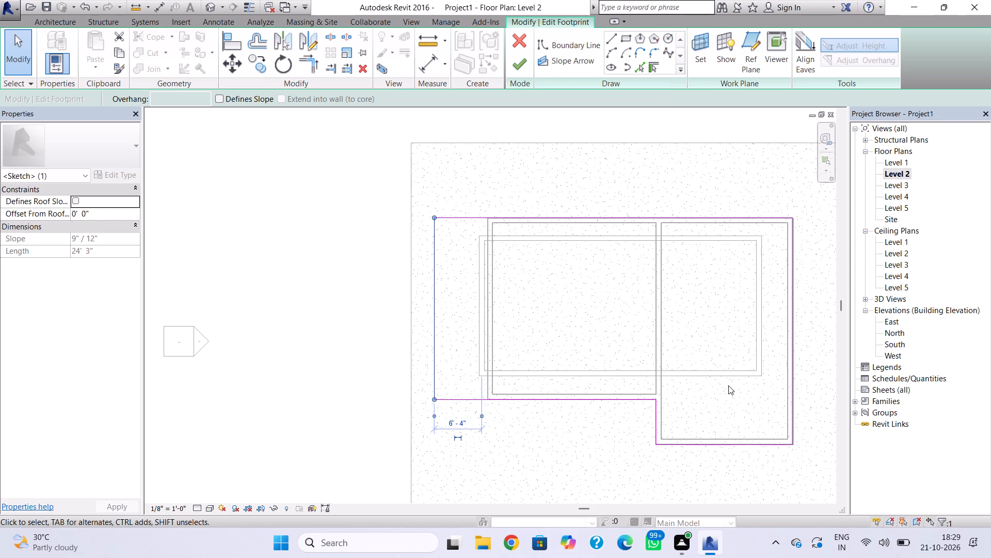
Move the roof footprint's southernmost boundary line outward, about 2' 10" beyond the Level 2 south wall of the east wing.
scroll(708, 428, "down", 1)
middle_click_drag(708, 419, 702, 373)
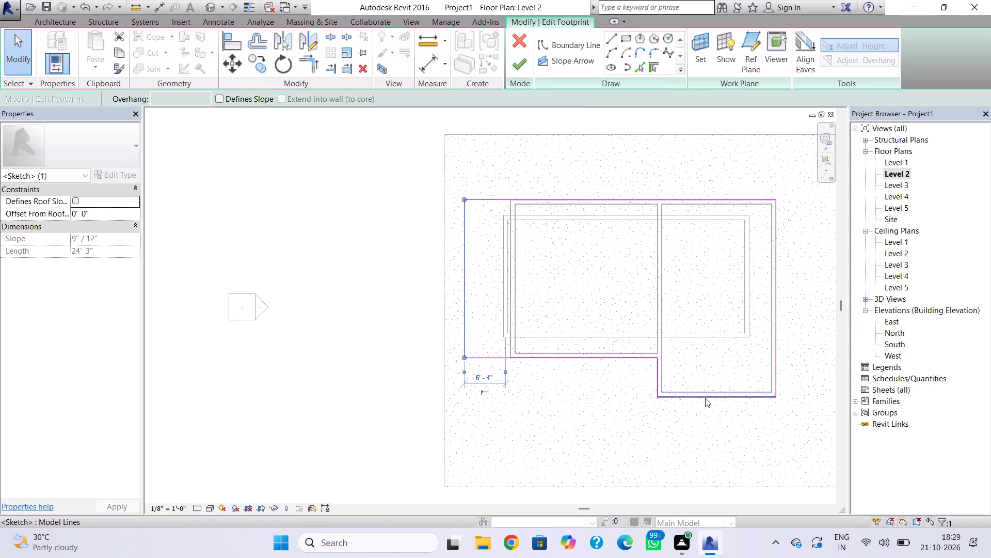
left_click(705, 398)
key("Down")
key("Down")
key("Down")
key("Down")
key("Down")
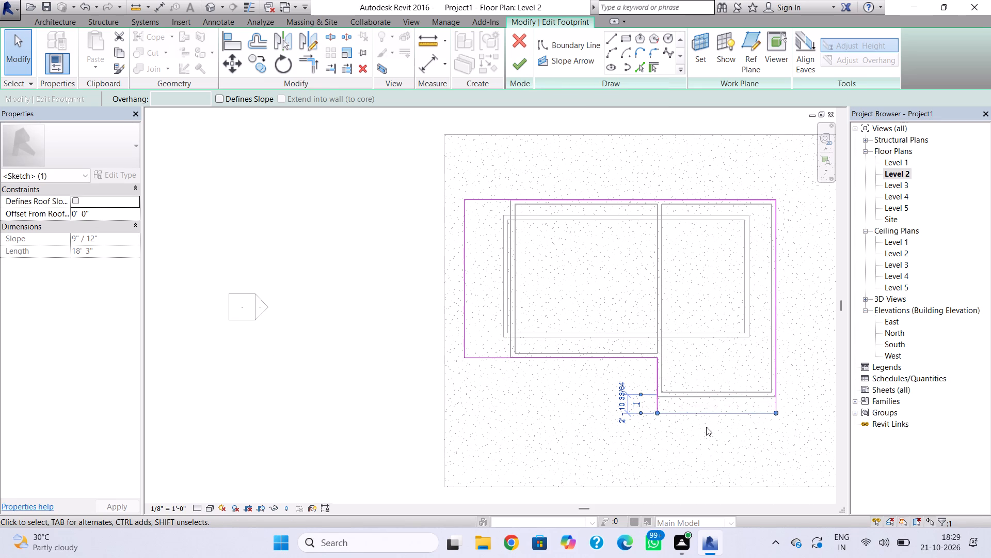
Finish the roof footprint edit and choose to attach the highlighted Level 2 walls to the roof.
left_click(509, 68)
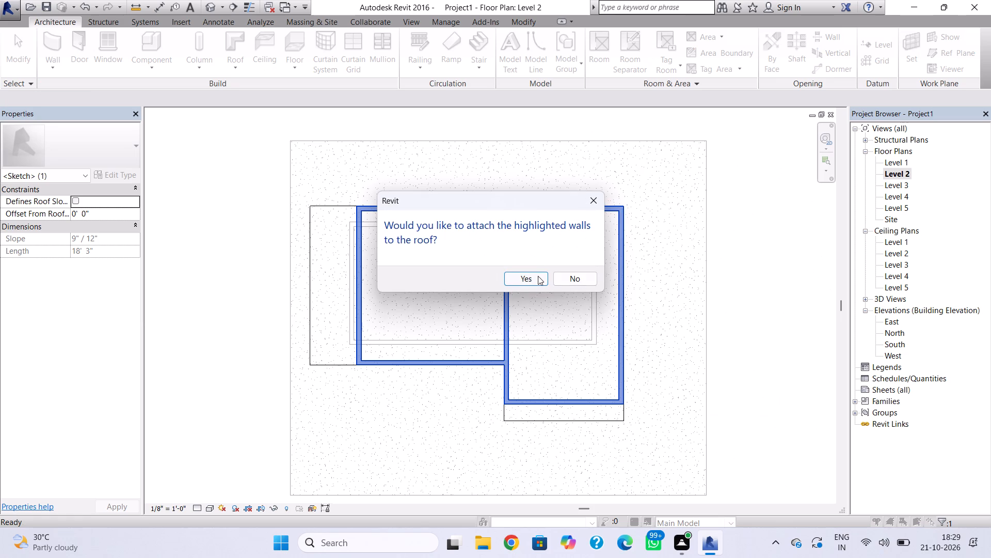
left_click(537, 276)
left_click(937, 515)
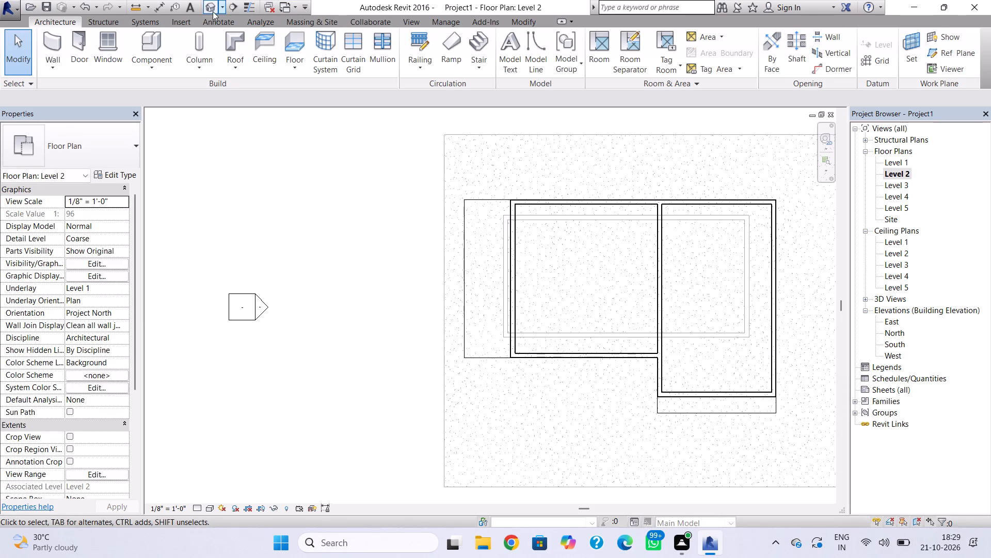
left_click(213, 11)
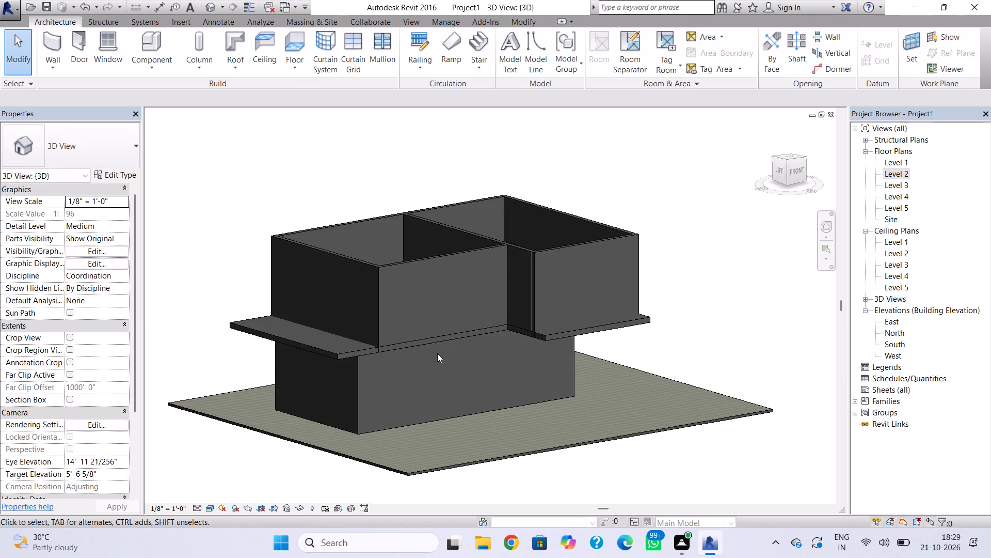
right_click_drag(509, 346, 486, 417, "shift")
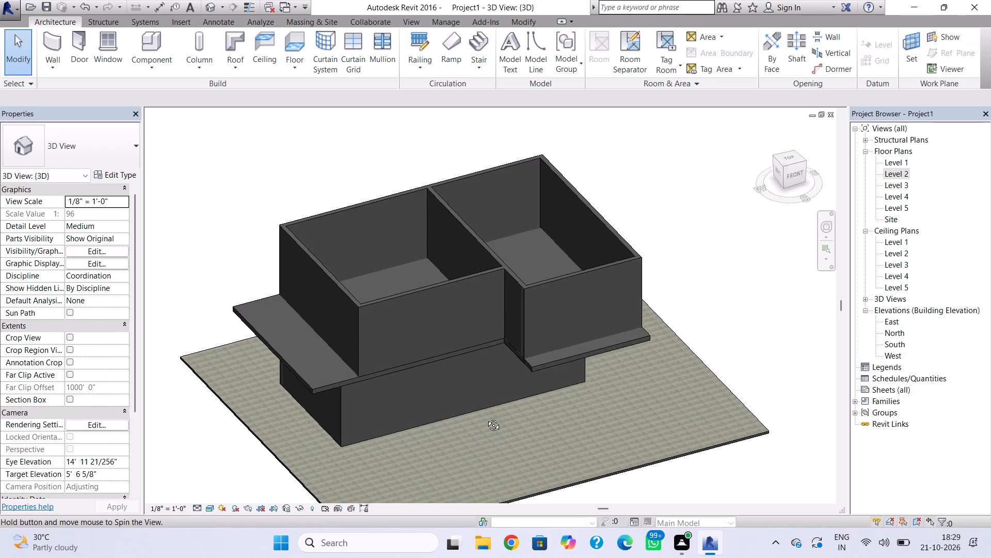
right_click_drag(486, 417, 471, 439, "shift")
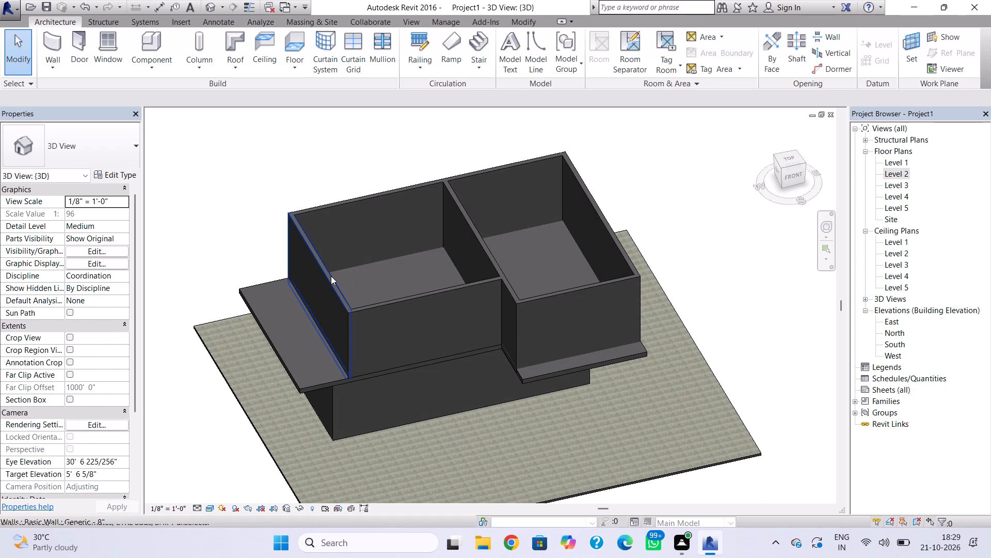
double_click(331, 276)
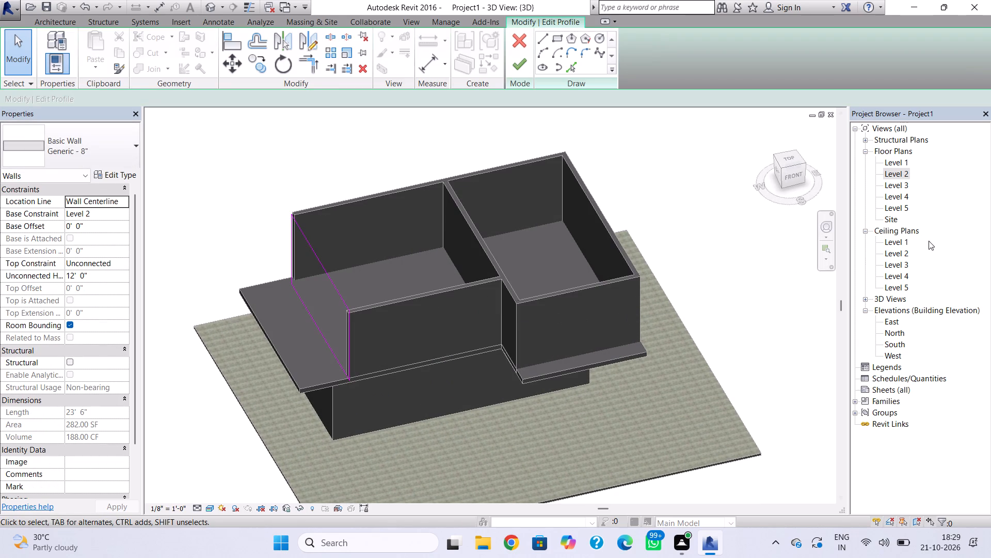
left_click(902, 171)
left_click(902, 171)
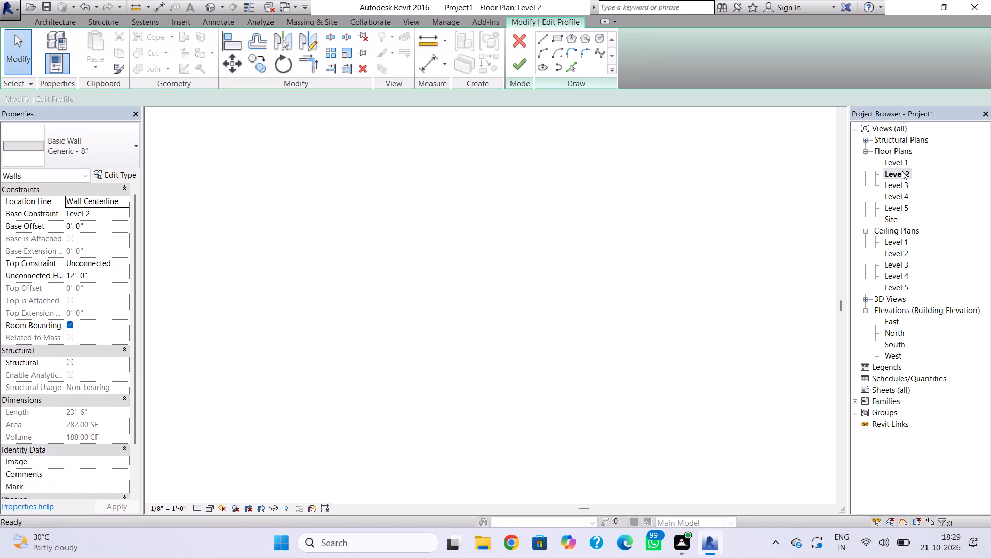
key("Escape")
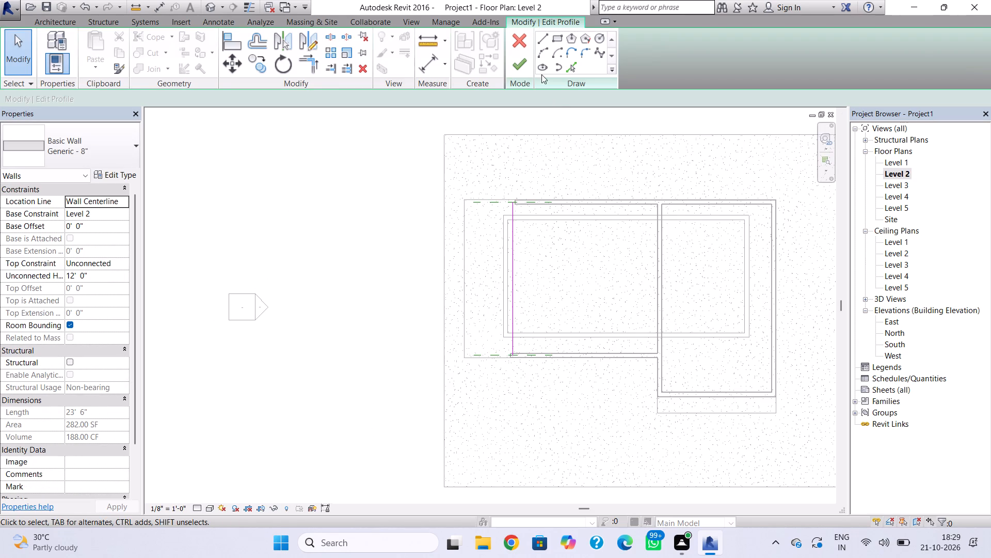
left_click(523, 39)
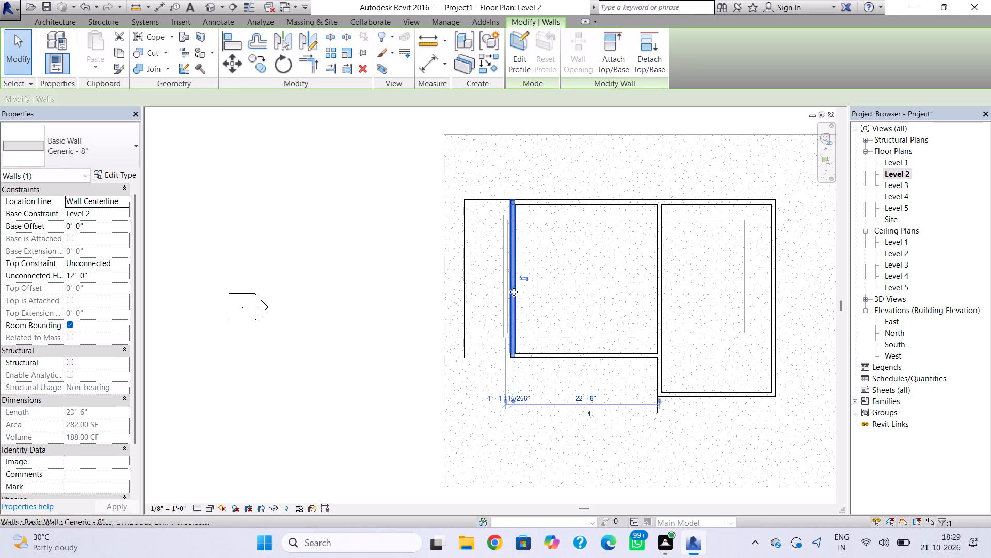
Move the Level 2 west wall outward to the roof's west edge, about 5' 10" from the Level 1 west wall, dismissing the Autodesk notification.
key("Left")
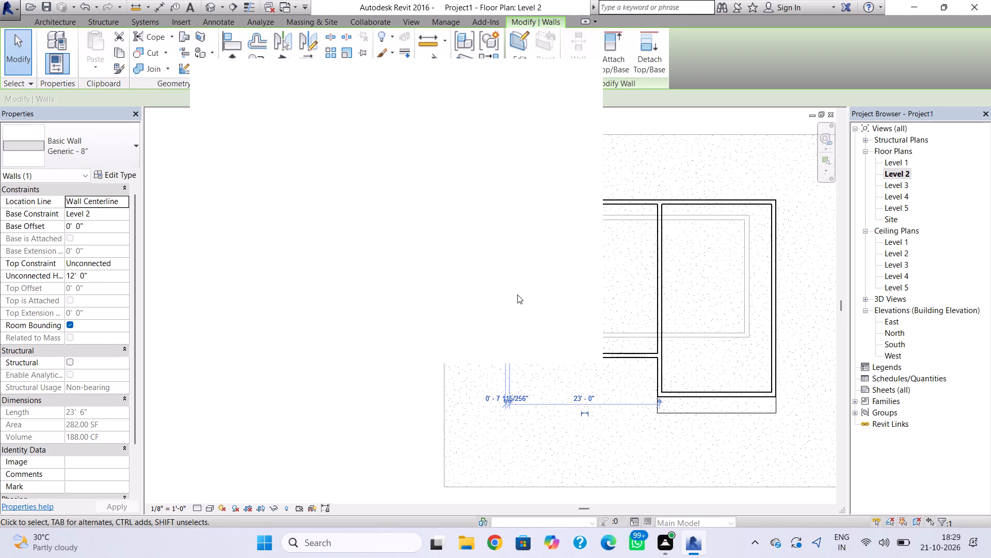
key("Left")
key("Left")
key("Left")
key("Left")
key("Left")
key("Left")
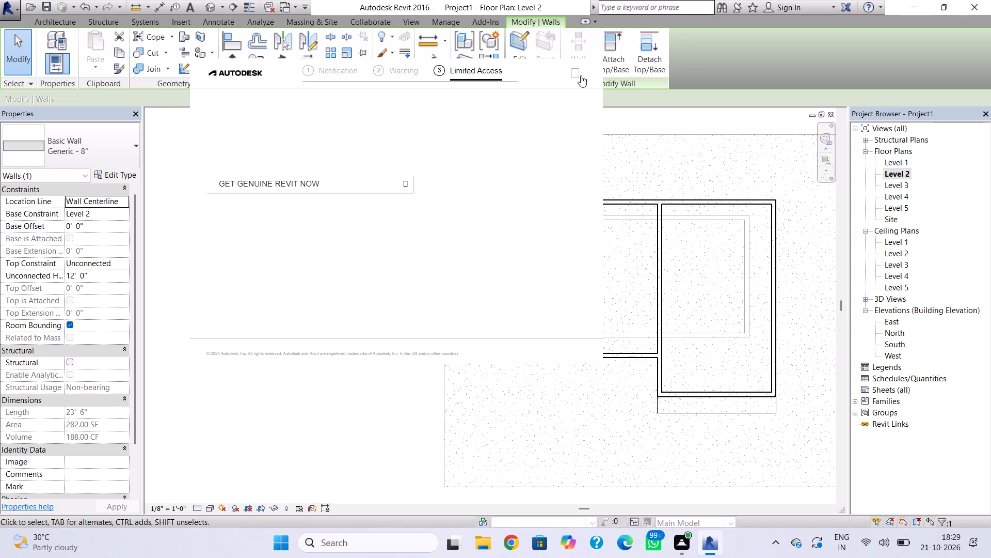
left_click(580, 74)
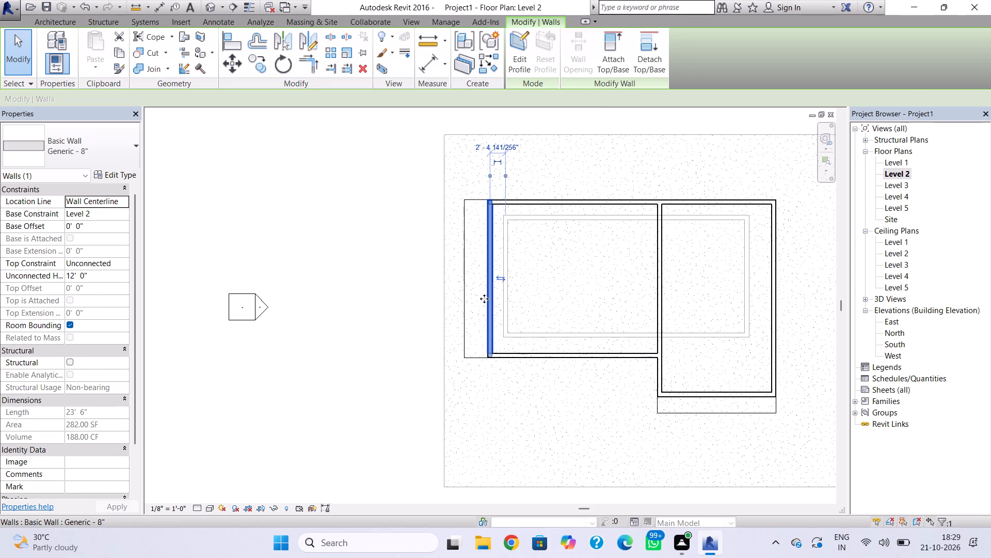
key("Left")
key("Left")
key("Left")
key("Left")
key("Left")
key("Left")
key("Left")
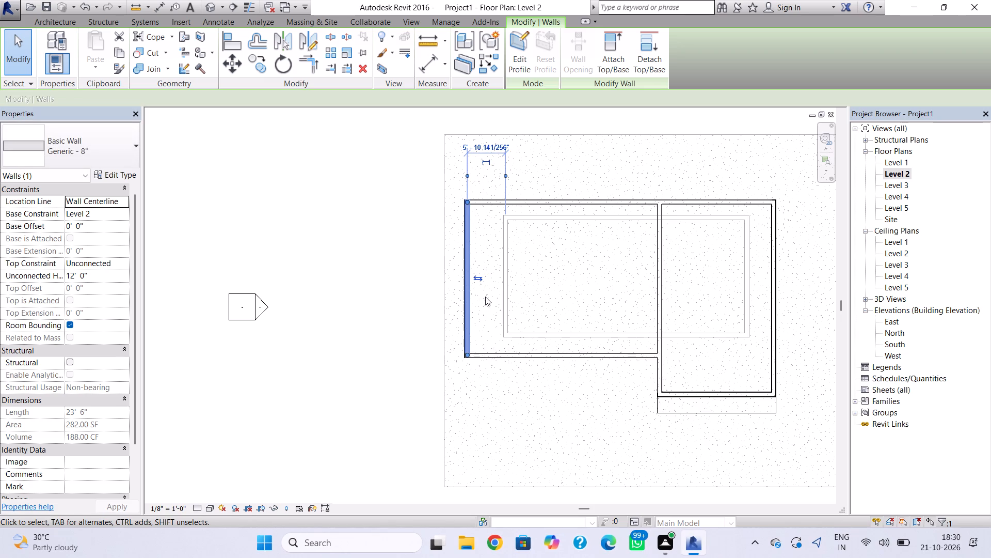
Move the east wing's Level 2 south wall outward to the roof edge, about 11' 7" from the Level 1 south wall.
left_click(694, 393)
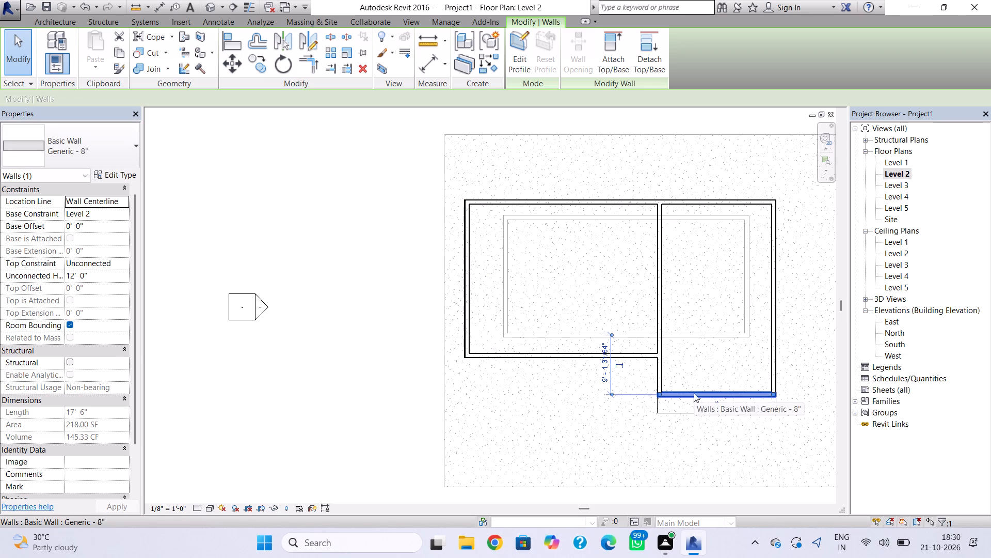
key("Down")
key("Down")
key("Down")
key("Down")
key("Down")
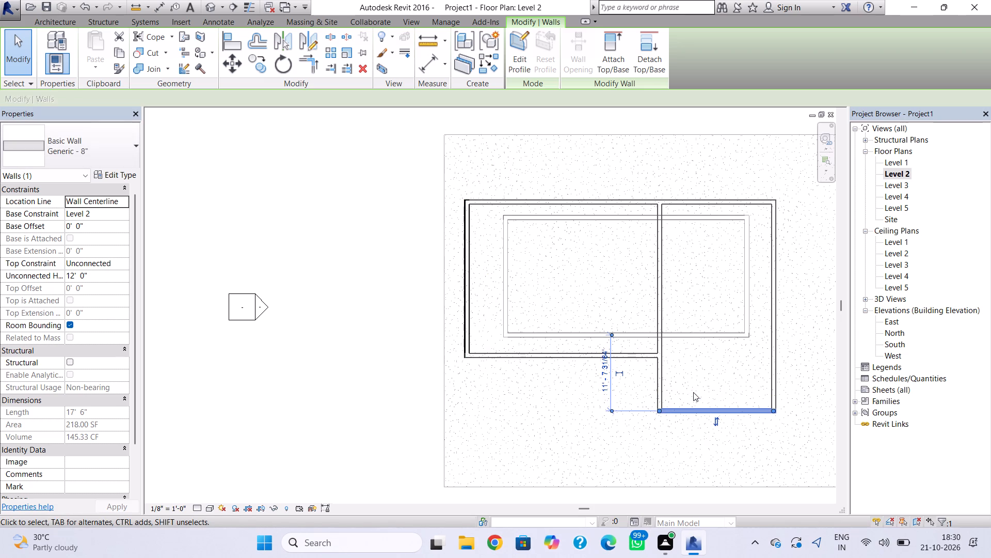
key("Escape")
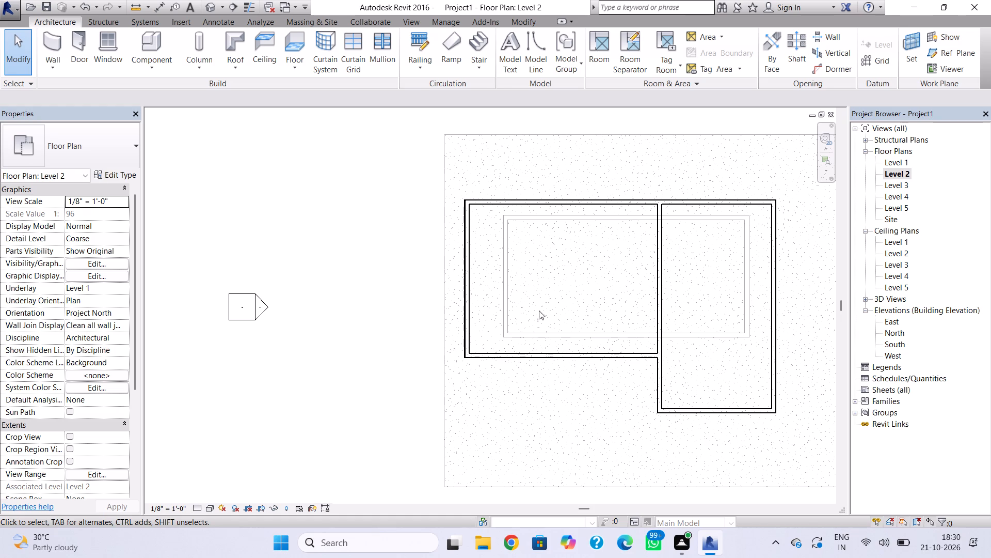
Examine the alignment of the Level 2 walls, roof and Level 1 walls in 3D and in both floor plans.
left_click(206, 6)
right_click_drag(429, 285, 443, 245, "shift")
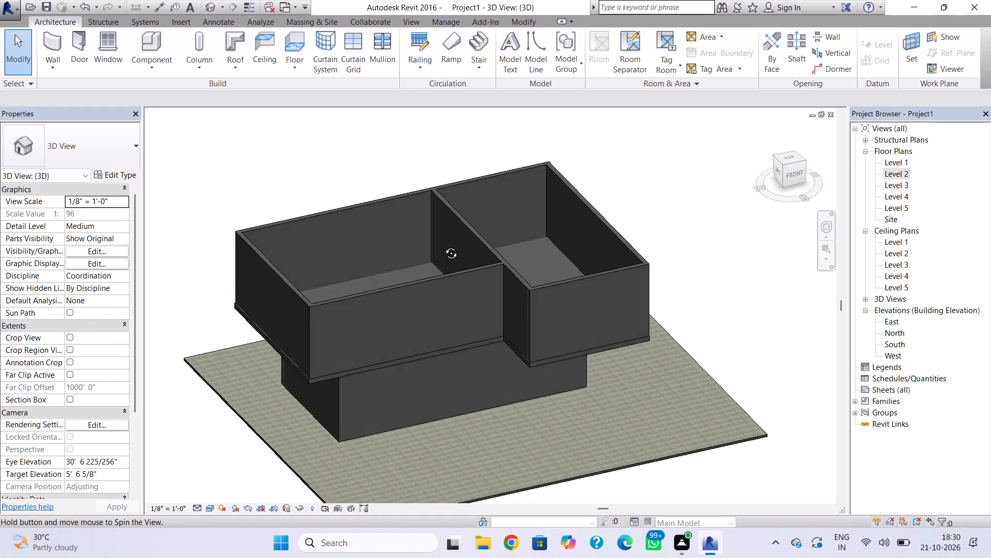
right_click_drag(443, 245, 428, 274, "shift")
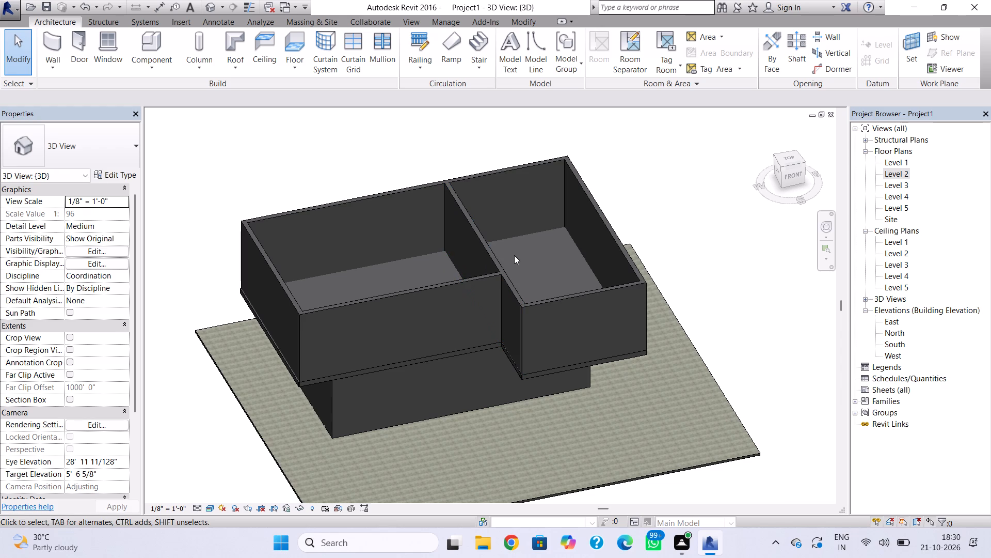
double_click(894, 162)
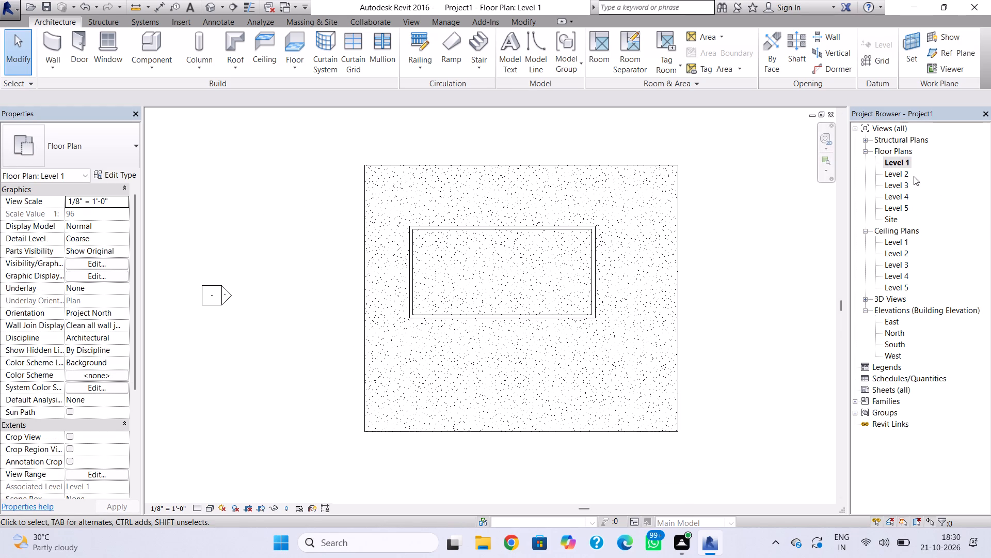
double_click(903, 175)
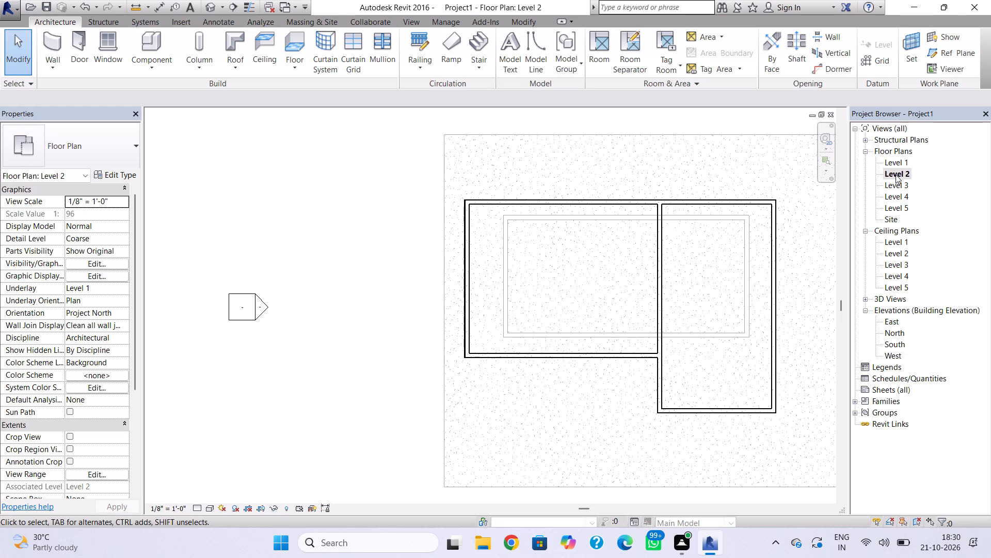
left_click(213, 6)
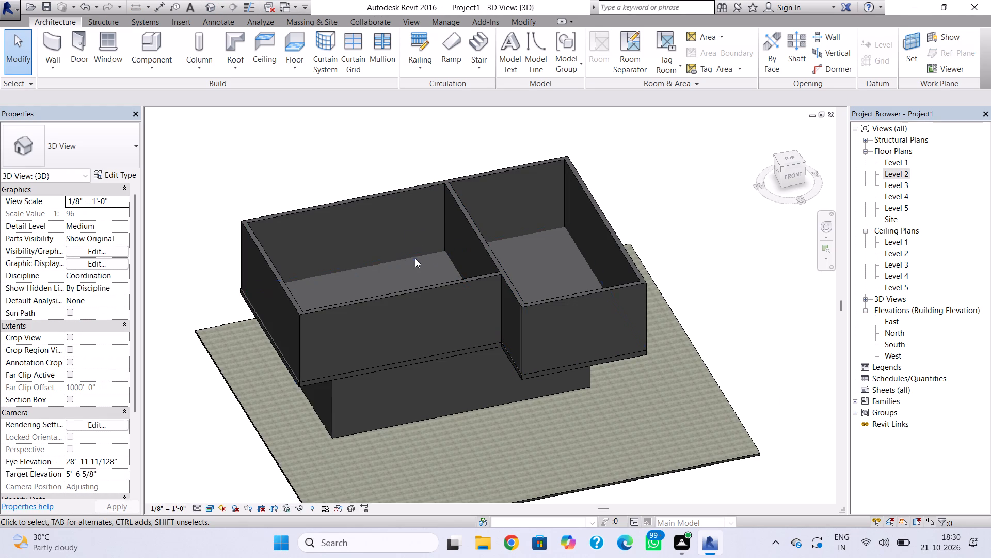
right_click_drag(478, 267, 332, 318, "shift")
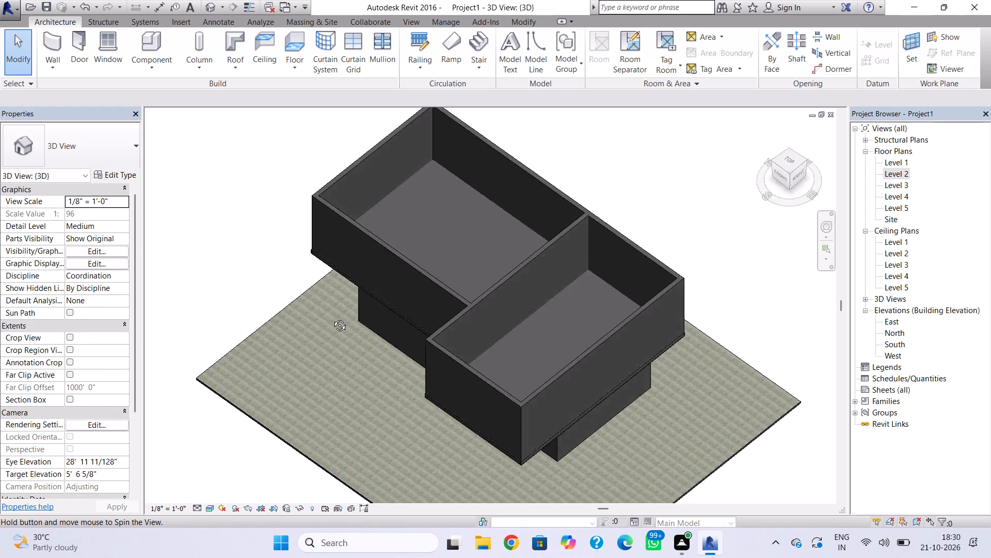
right_click_drag(332, 318, 306, 133, "shift")
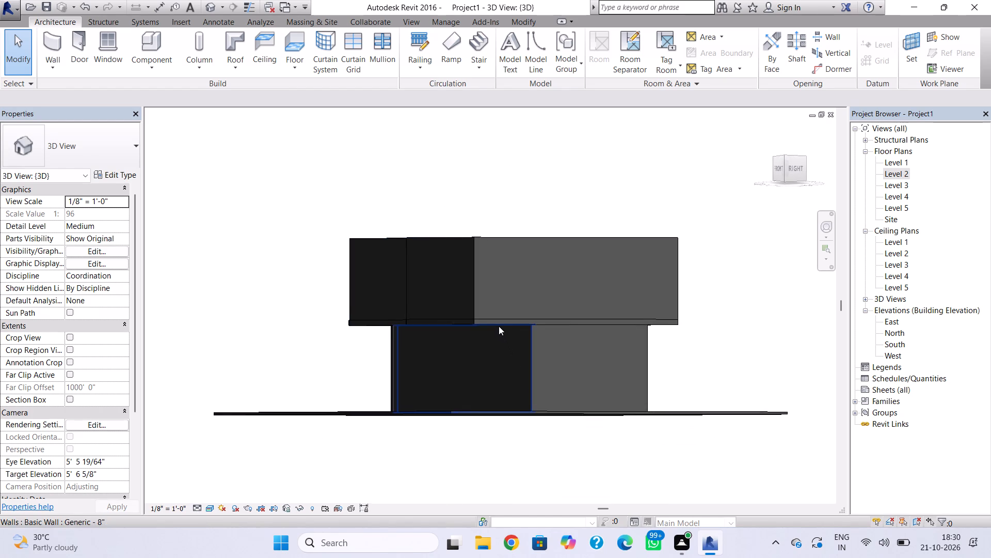
Copy the L-shaped roof beneath the Level 2 walls and paste it aligned to Level 3.
left_click(499, 324)
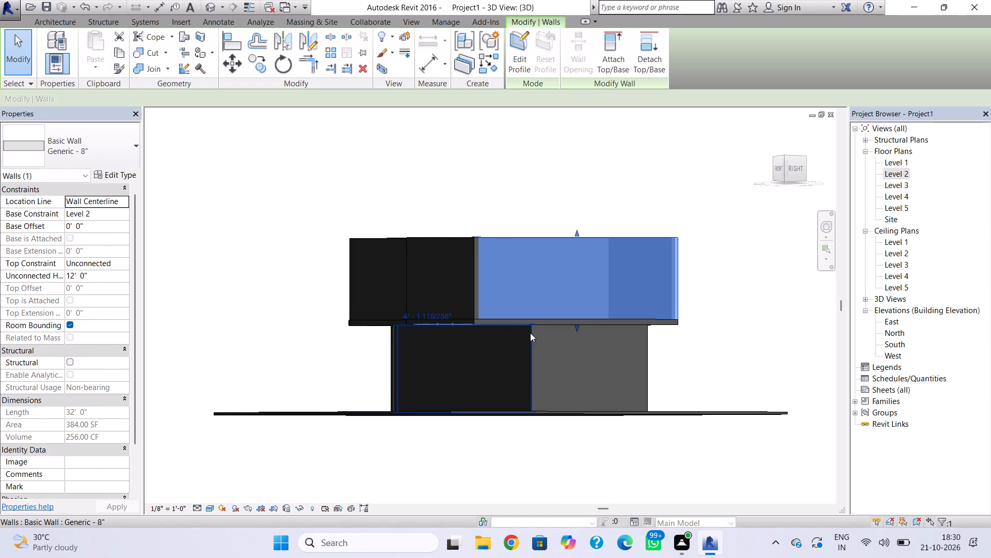
key("Escape")
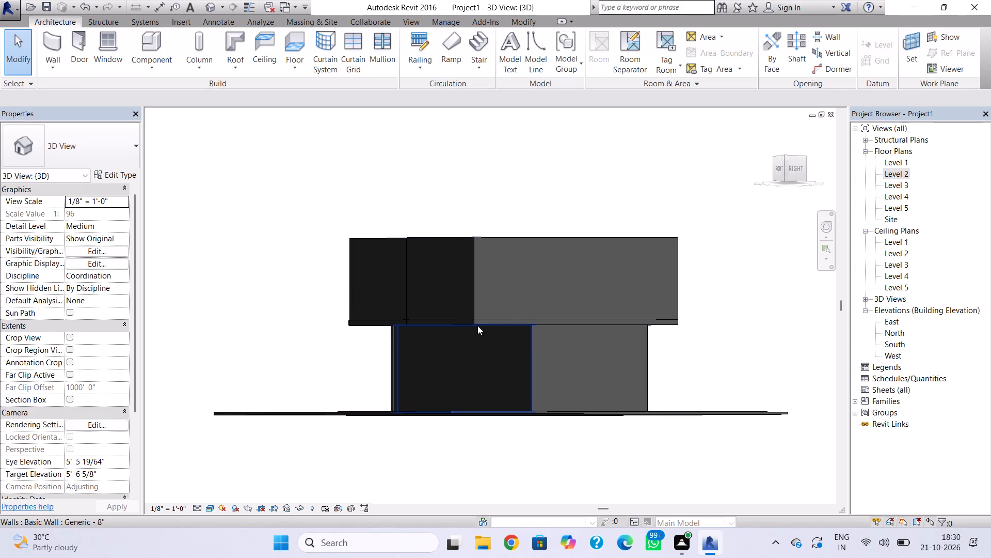
scroll(471, 328, "up", 8)
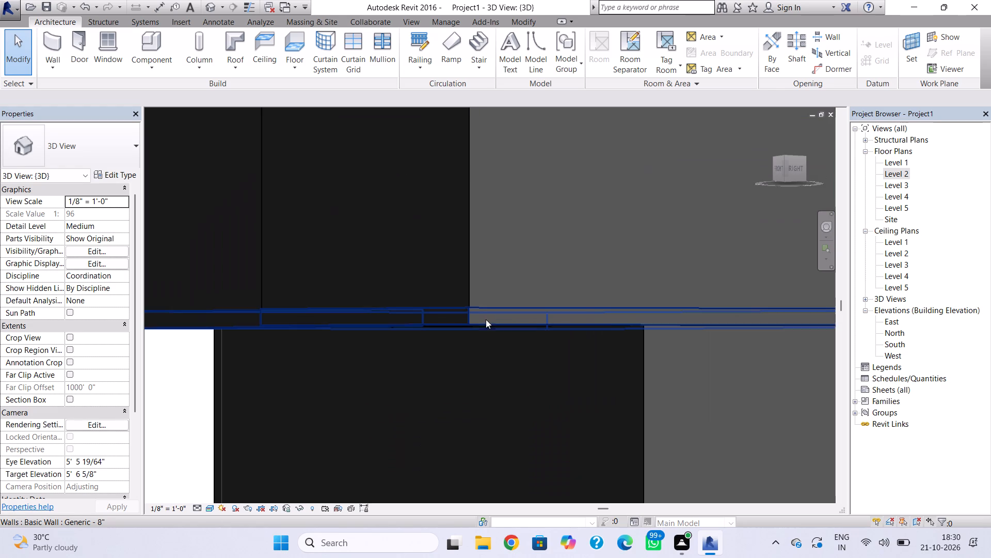
scroll(477, 323, "up", 2)
left_click(479, 318)
left_click(486, 307)
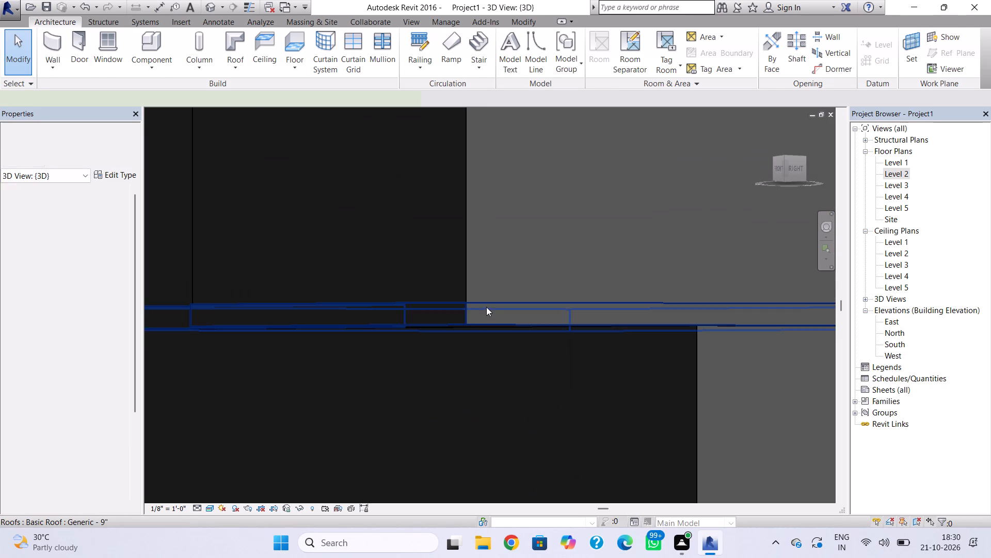
scroll(470, 339, "down", 1)
middle_click_drag(471, 362, 472, 368)
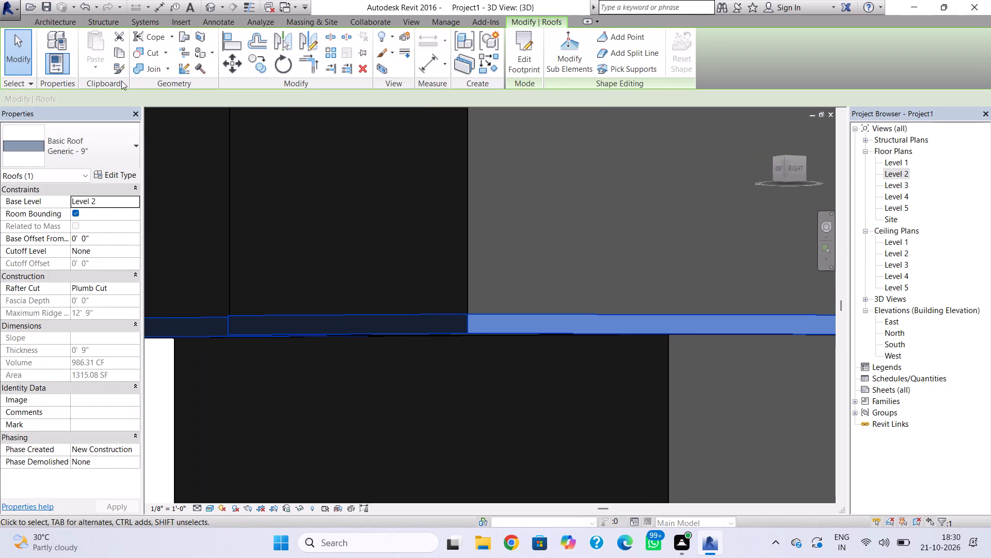
left_click(113, 54)
left_click(98, 68)
left_click(119, 107)
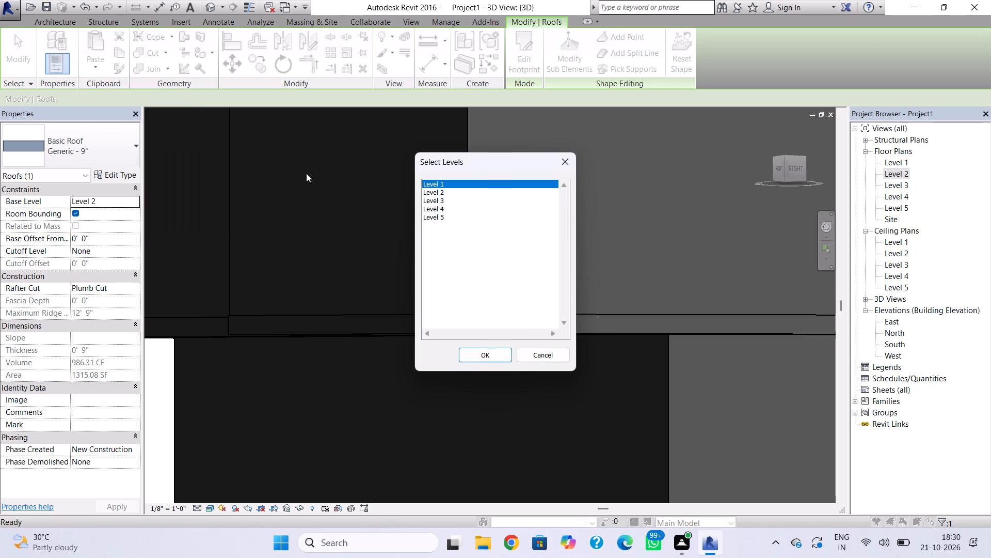
left_click(435, 197)
scroll(423, 239, "down", 3)
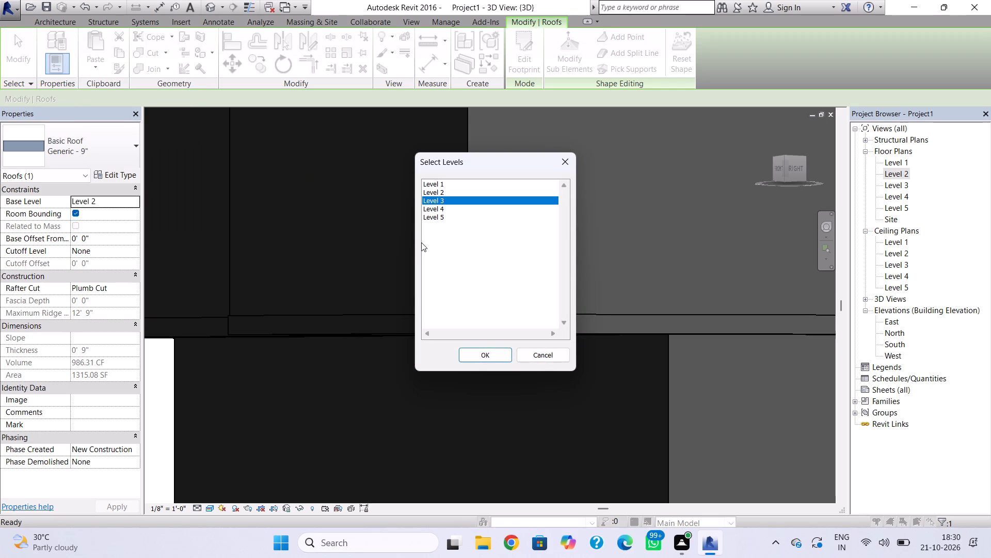
left_click(478, 357)
Examine in 3D how the copied roof sits on top of the Level 2 walls.
scroll(490, 318, "down", 7)
middle_click_drag(486, 323, 486, 324)
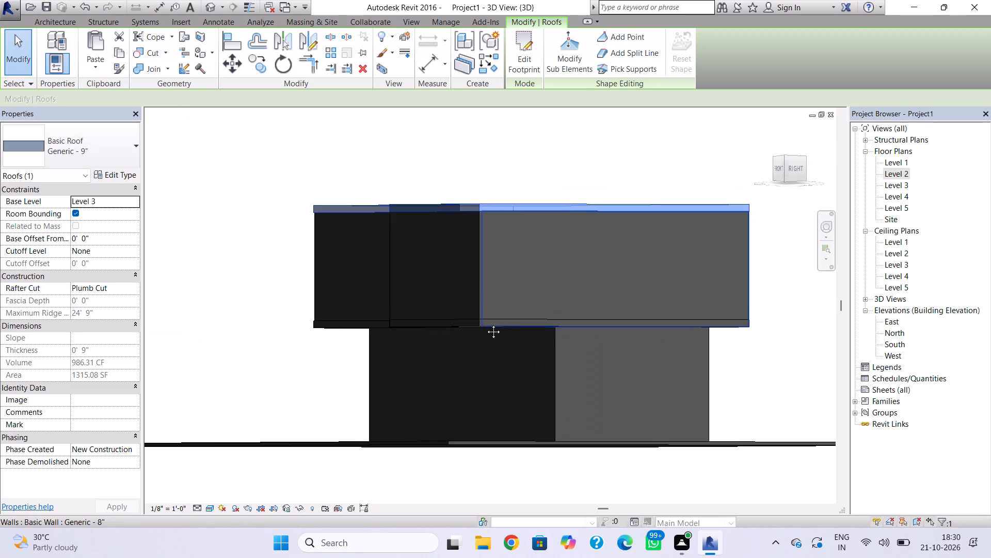
middle_click_drag(486, 324, 483, 338)
scroll(483, 338, "up", 1)
right_click_drag(473, 319, 488, 406, "shift")
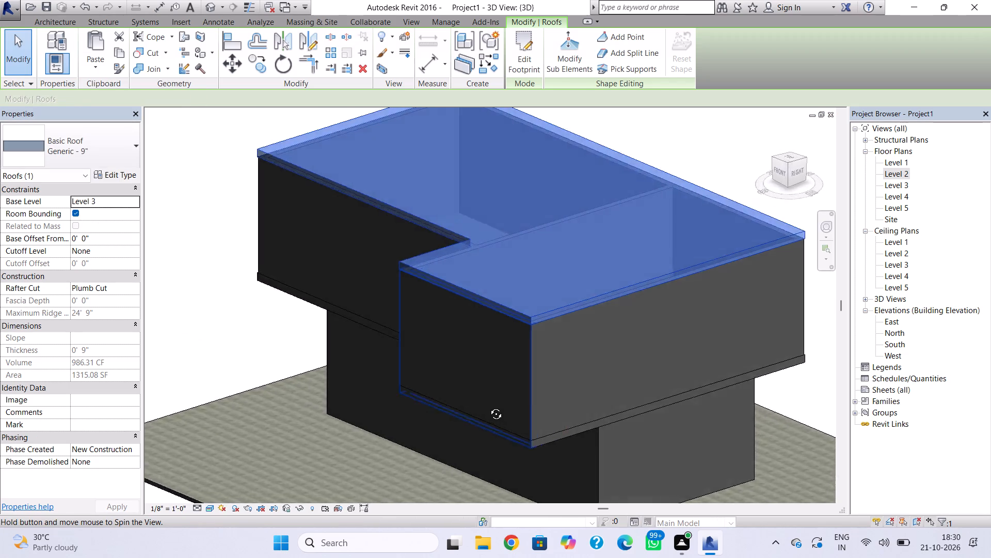
right_click_drag(488, 406, 553, 424, "shift")
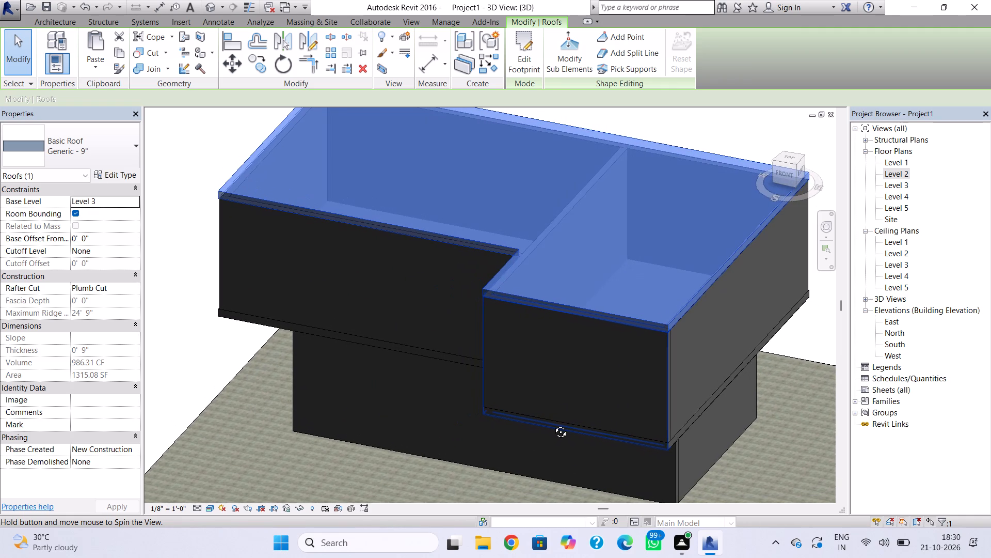
right_click_drag(553, 424, 554, 423, "shift")
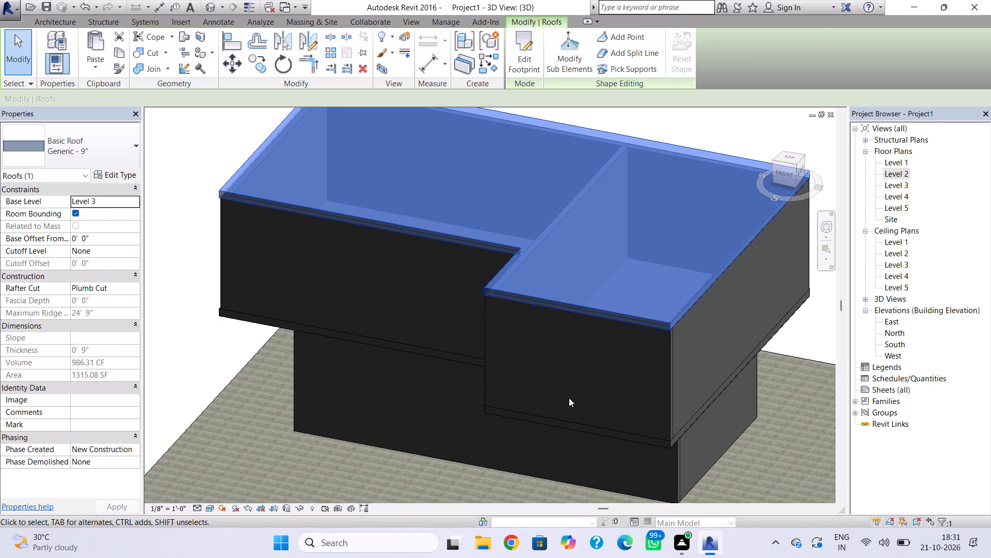
key("Escape")
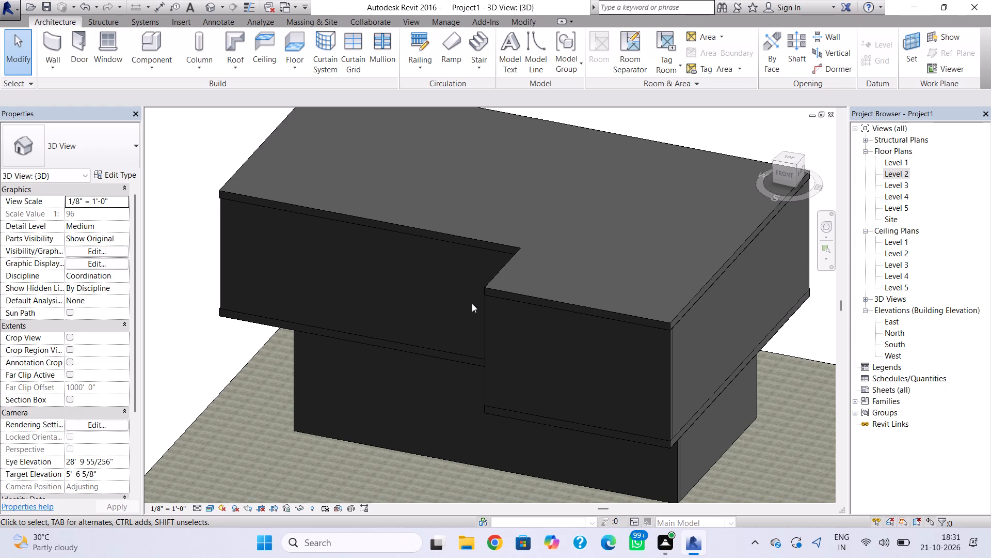
In the Level 3 floor plan, draw a rectangle of Generic - 8" walls, 20' high and about 20' 6" by 29', across both roof wings.
left_click(902, 176)
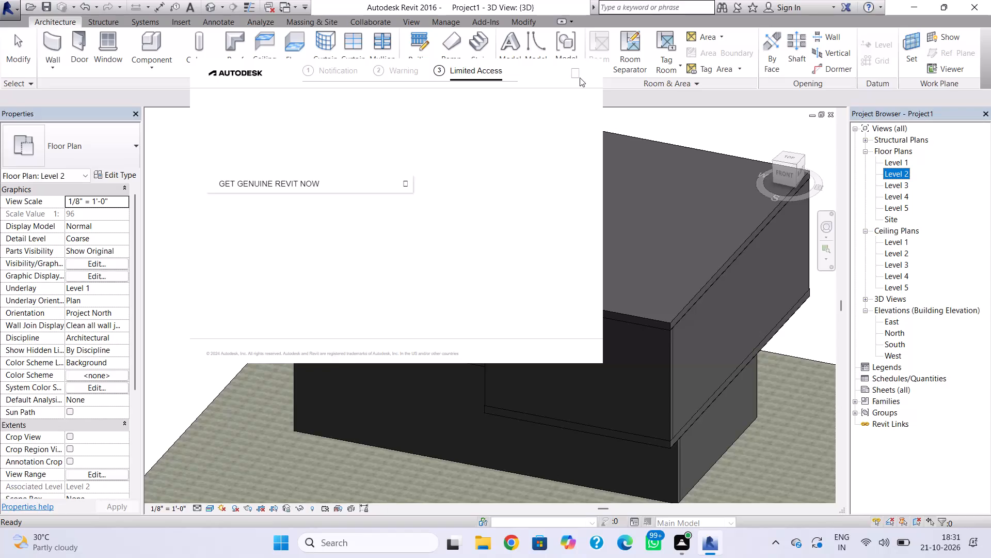
left_click(580, 78)
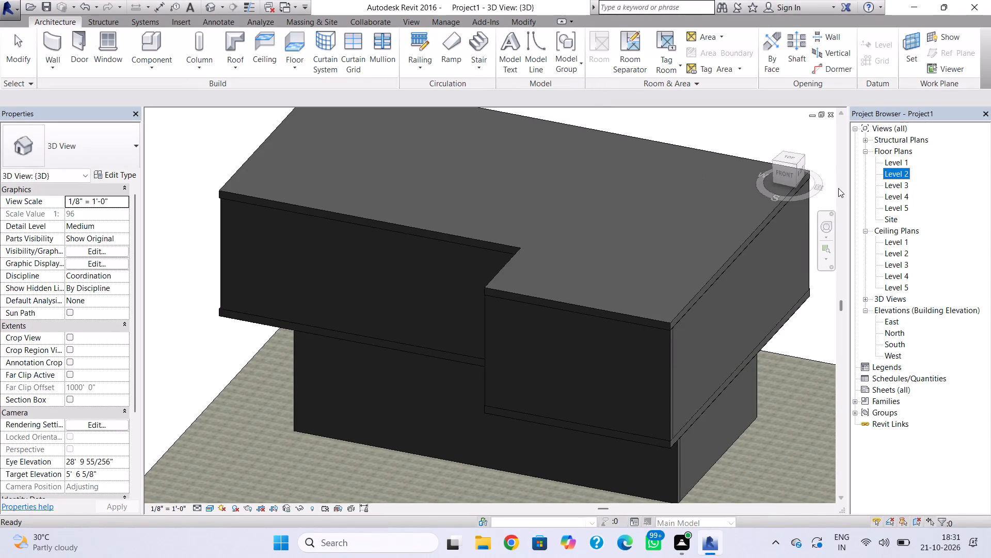
double_click(883, 188)
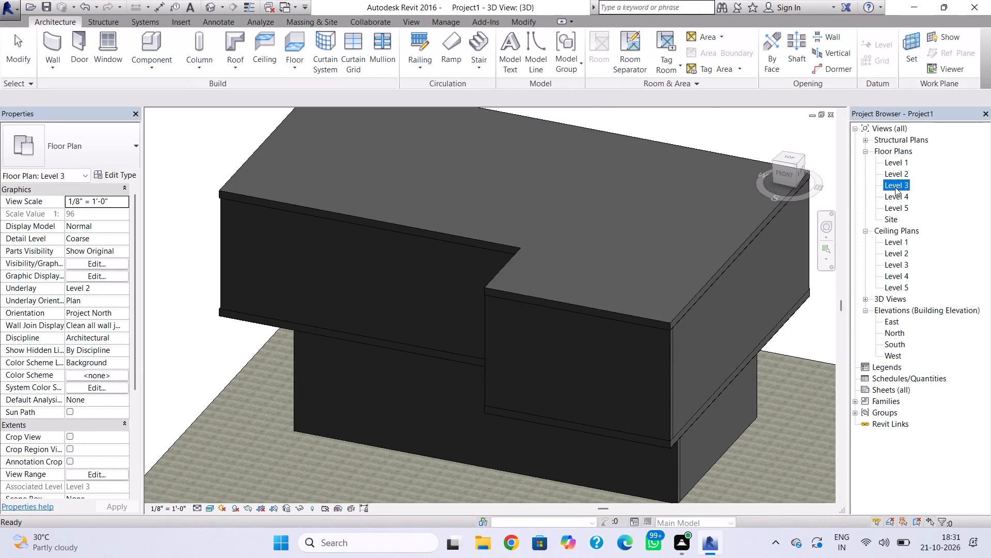
left_click(895, 187)
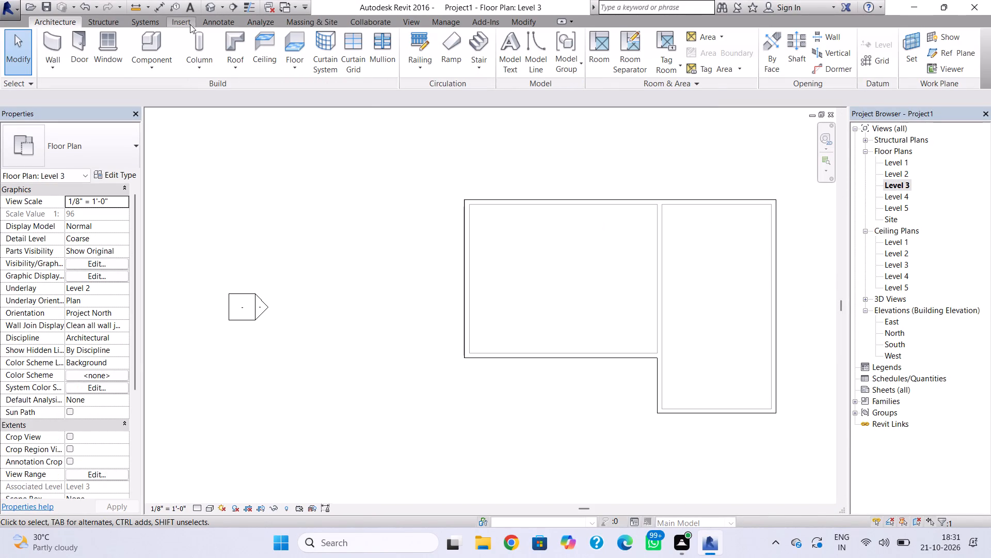
left_click(65, 48)
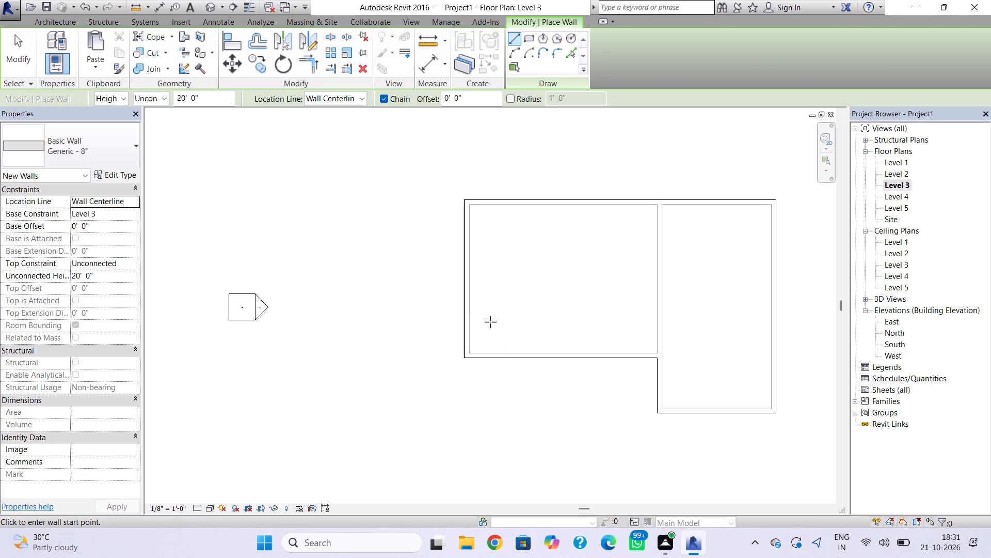
left_click(525, 41)
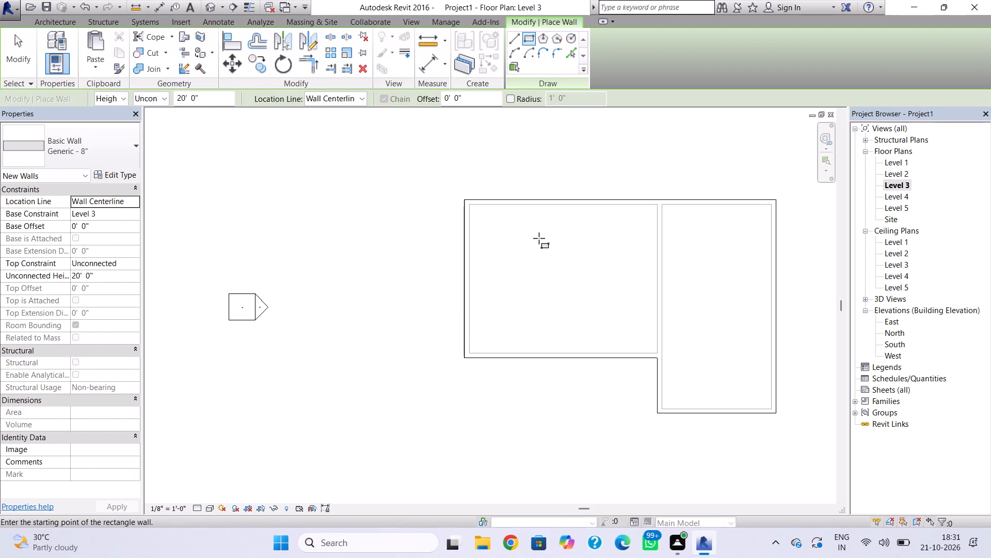
left_click(547, 183)
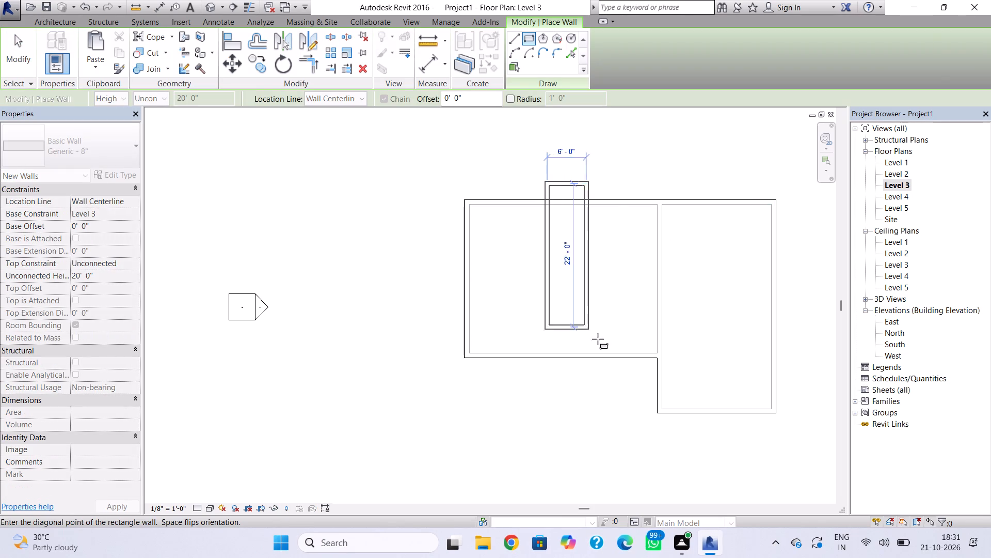
left_click(679, 374)
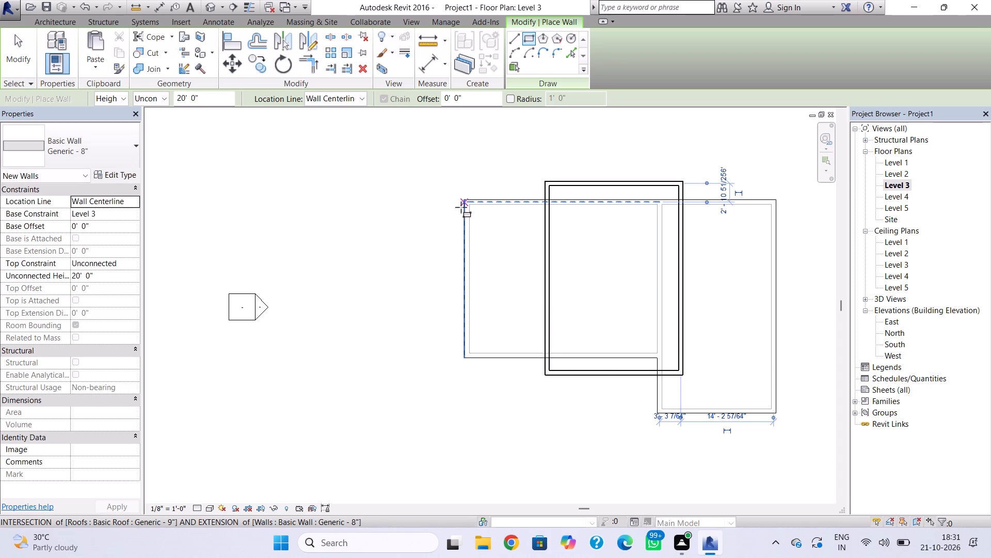
key("Escape")
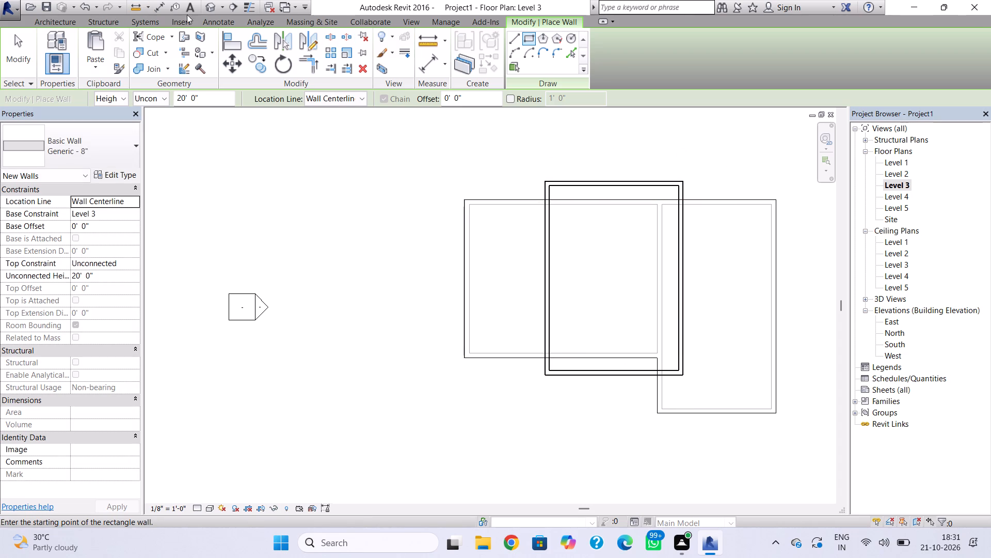
After checking the new walls in 3D, move the Level 3 south wall about 3' outward in plan.
left_click(214, 13)
scroll(456, 222, "down", 3)
scroll(455, 228, "up", 1)
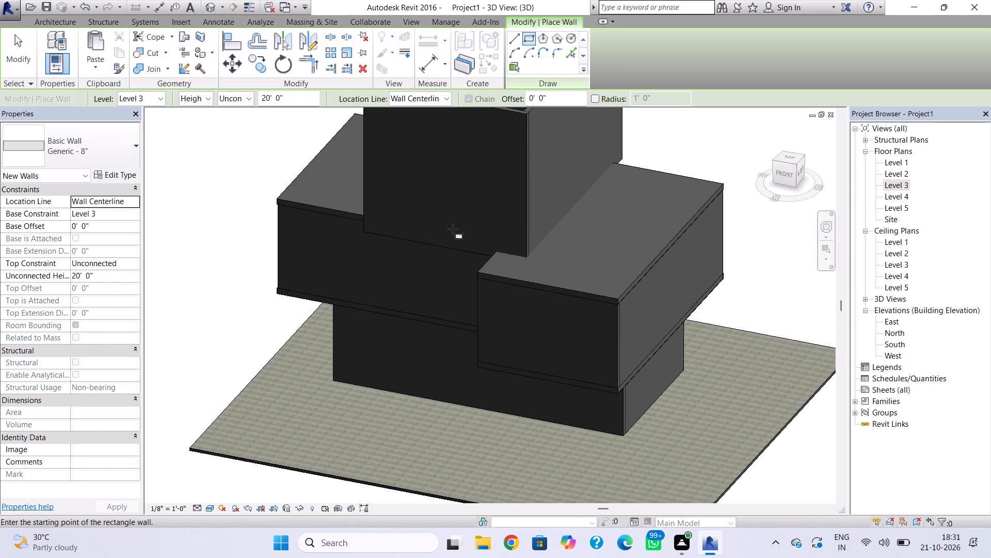
right_click_drag(405, 243, 551, 233, "shift")
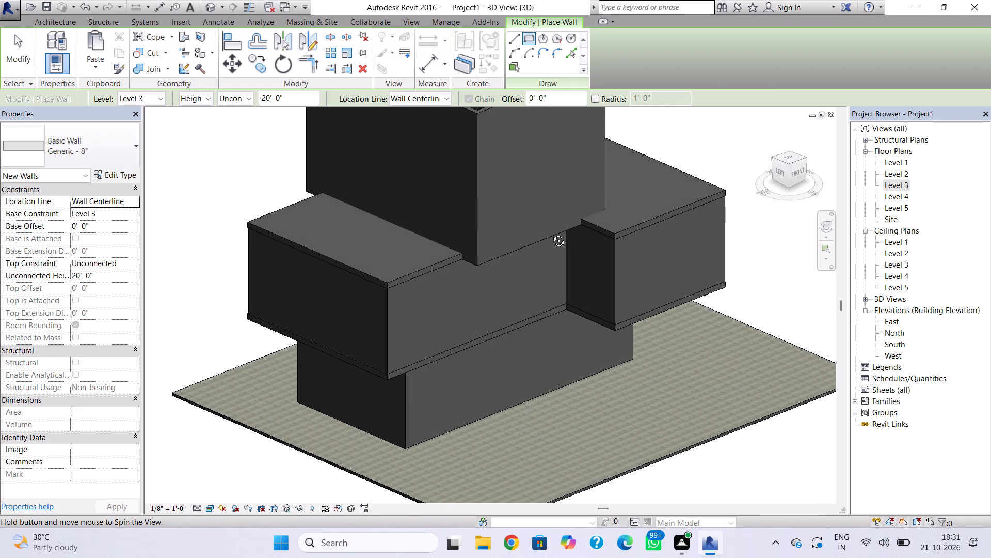
right_click_drag(551, 233, 549, 236, "shift")
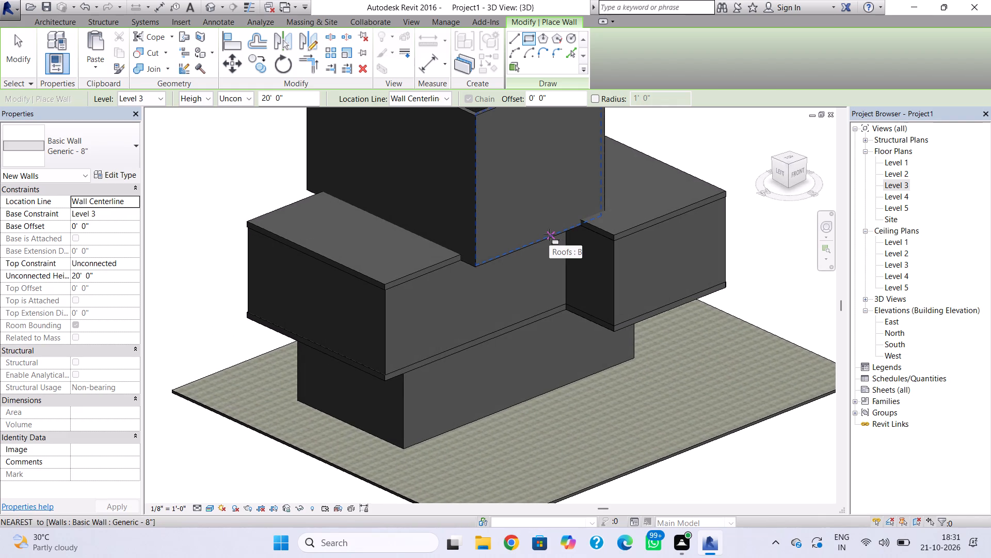
double_click(885, 183)
scroll(617, 305, "down", 1)
left_click(580, 363)
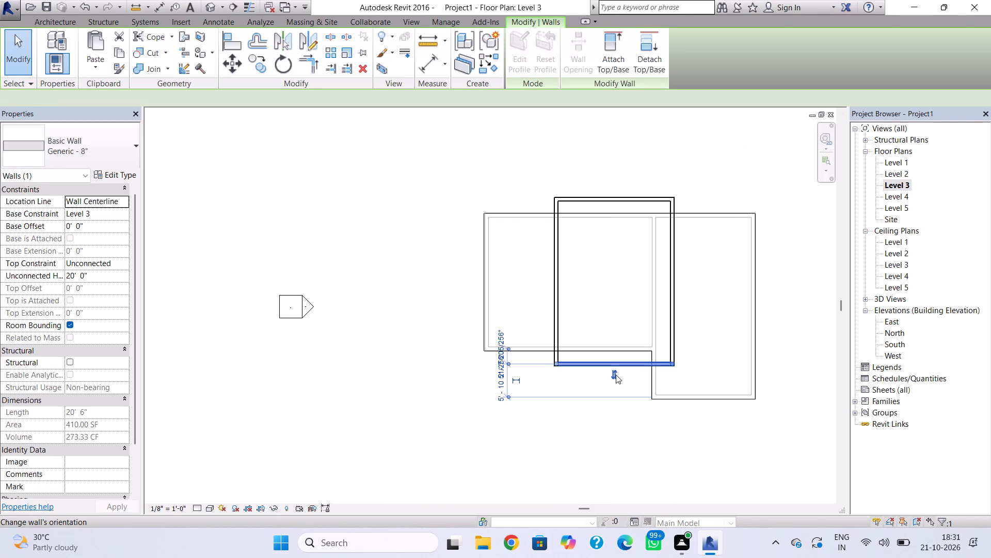
key("Down")
key("Down")
key("Down")
key("Down")
key("Down")
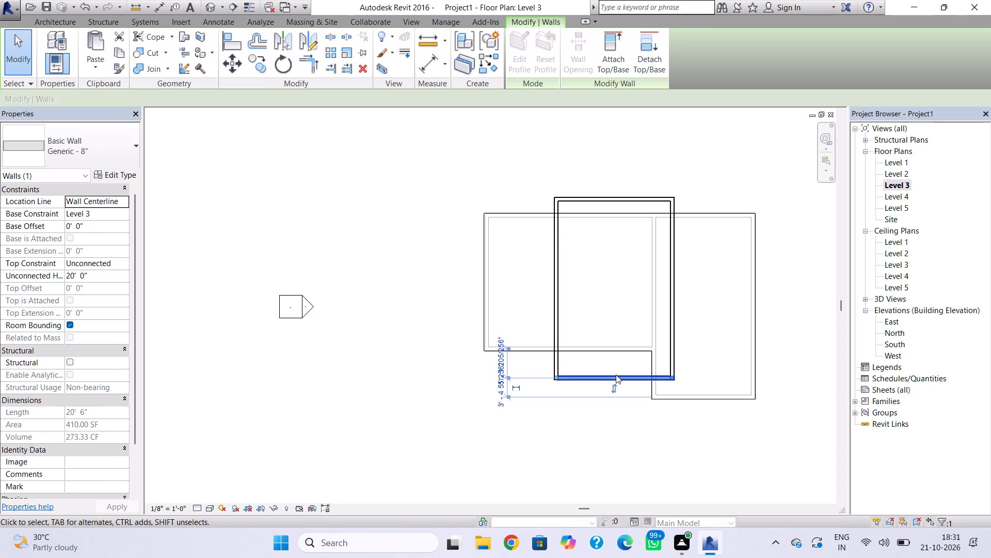
key("Down")
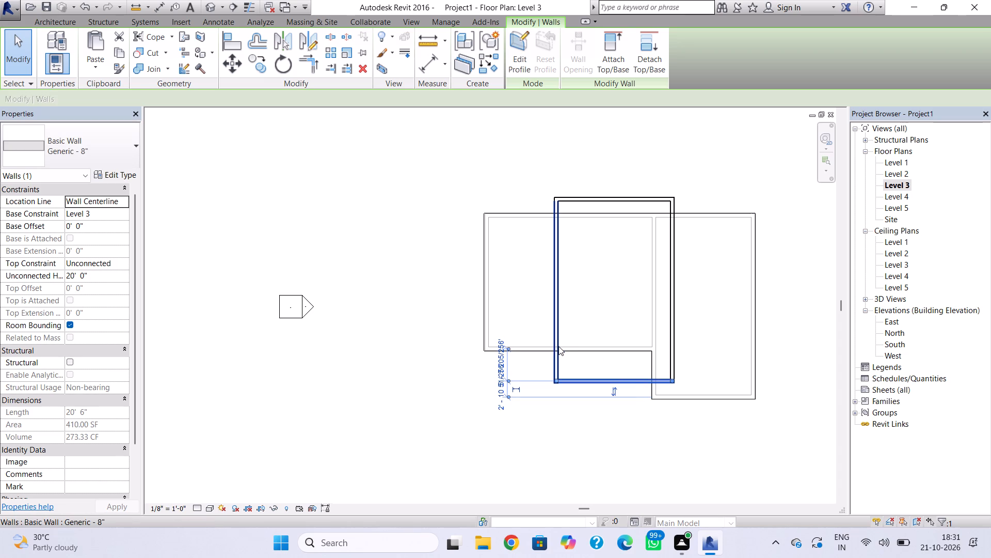
Move the Level 3 west wall 1' outward, making the rectangle about 21' 6" wide.
left_click(558, 346)
key("Down")
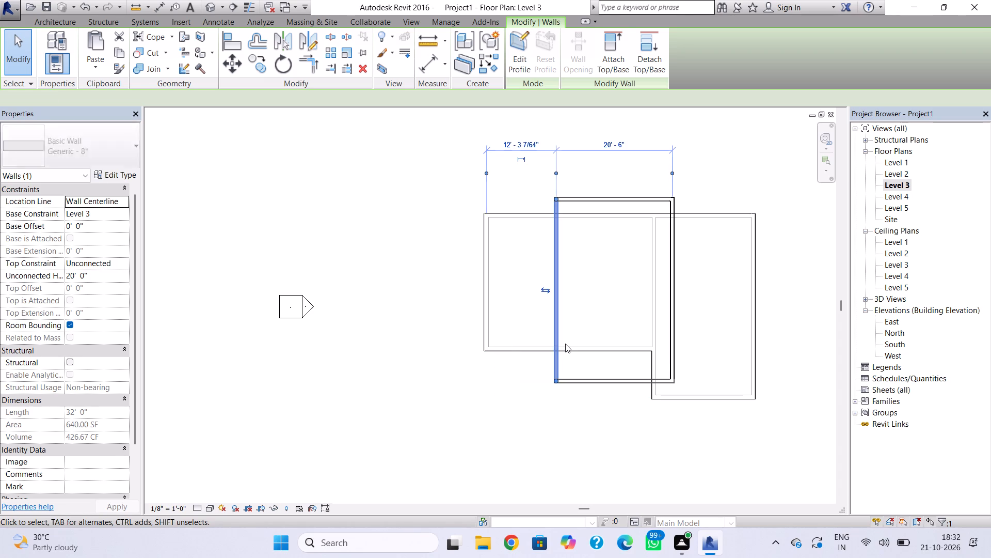
key("Left")
key("Left")
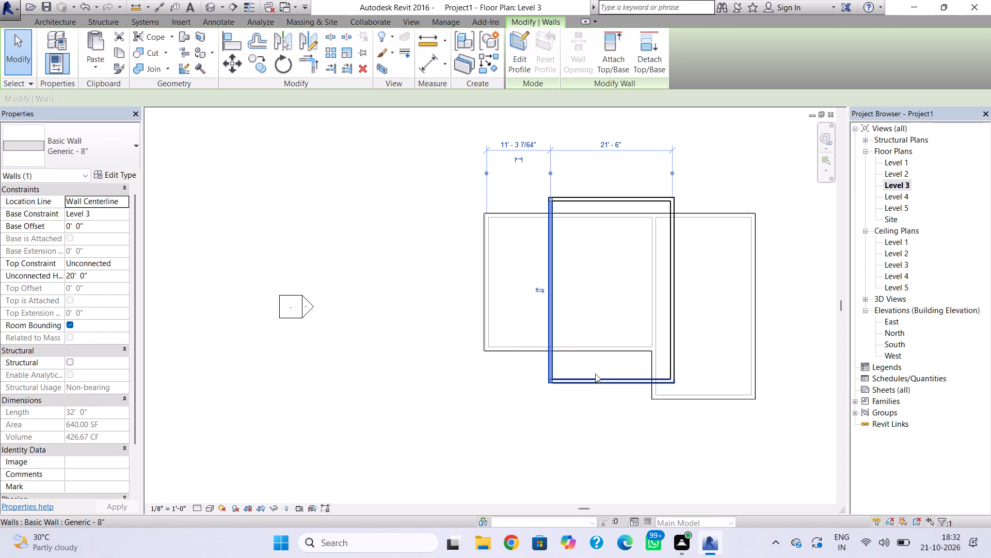
Move the Level 3 south wall a further 6" outward.
left_click(595, 374)
key("Down")
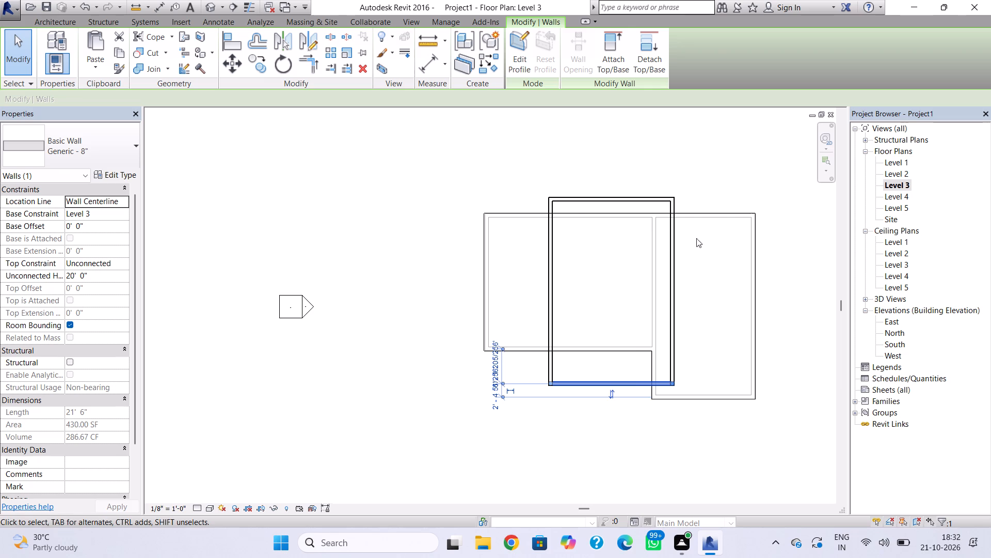
After checking the model in 3D, set the unconnected height of all four Level 3 rectangle walls to 12'.
left_click(205, 12)
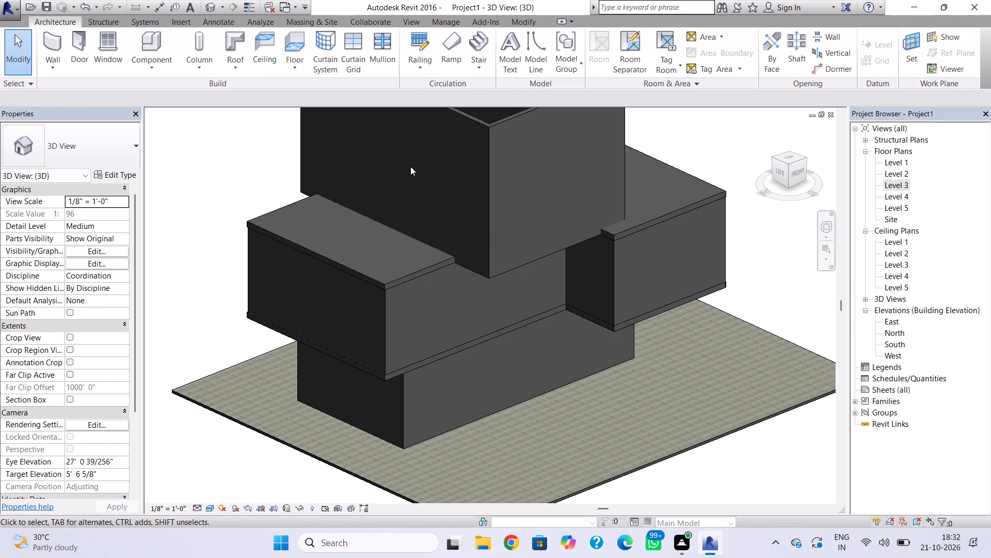
left_click(899, 188)
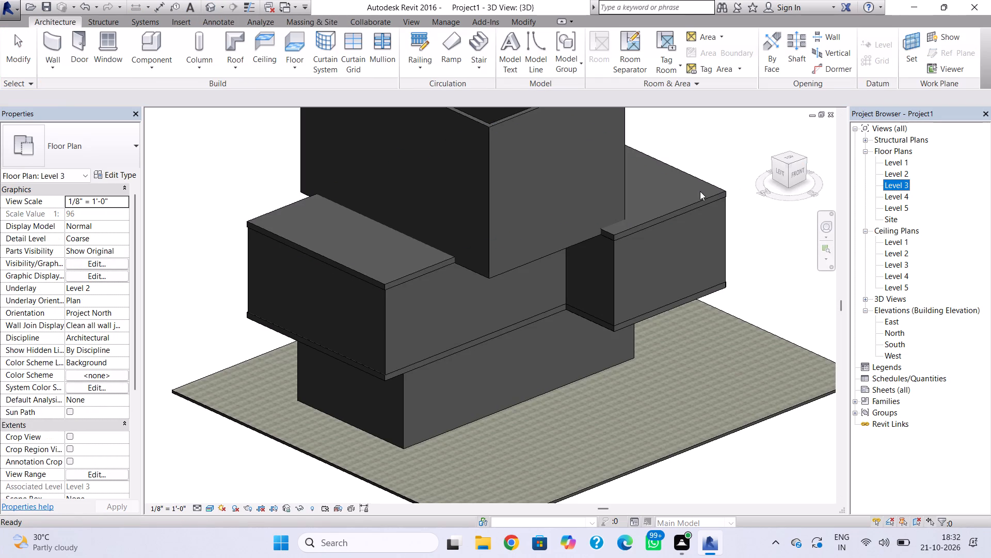
double_click(899, 182)
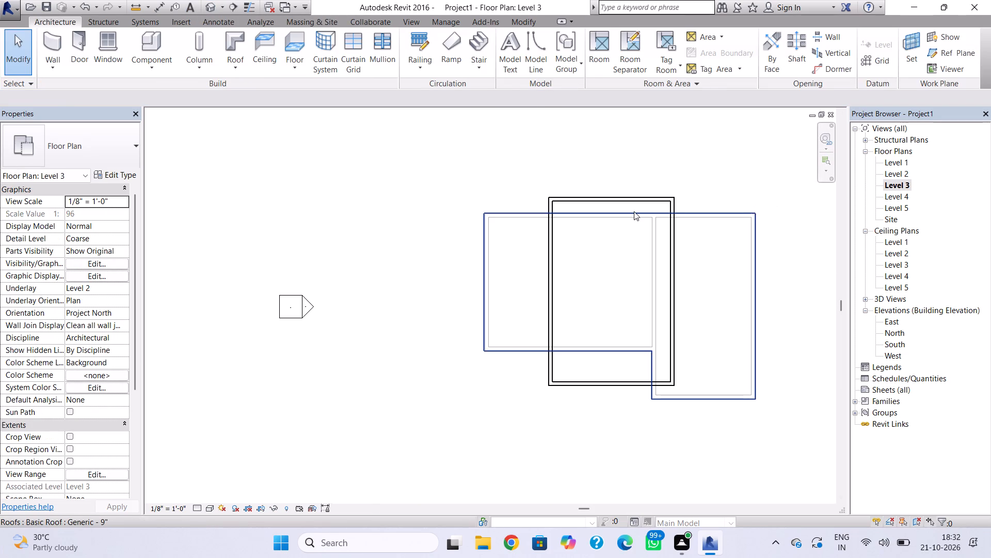
left_click(617, 201, "ctrl")
left_click(675, 240, "ctrl")
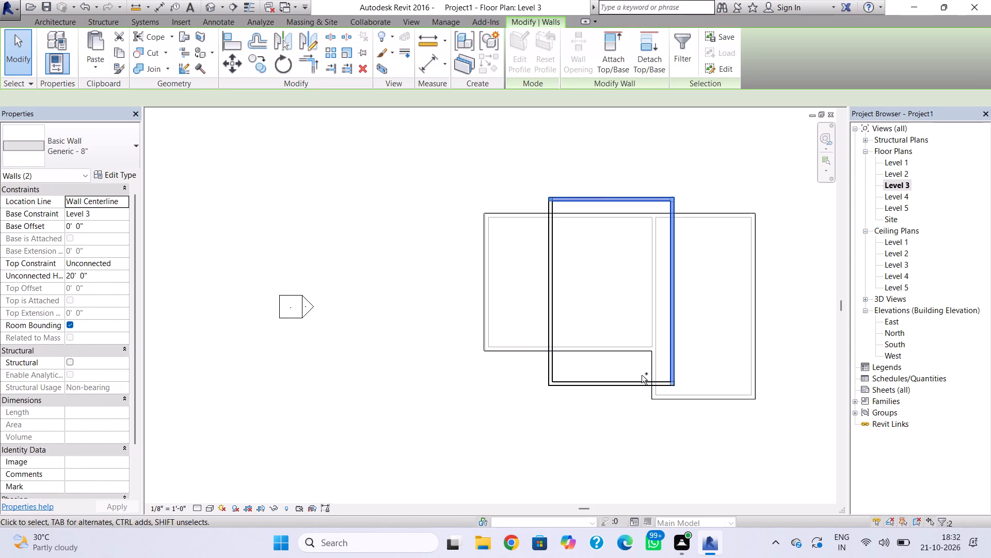
left_click(632, 380, "ctrl")
left_click(554, 316, "ctrl")
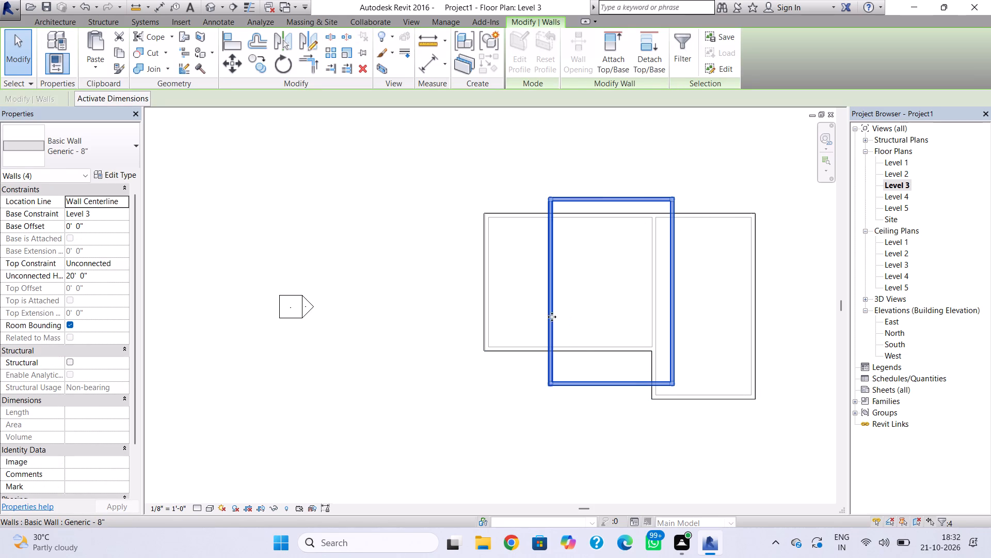
left_click(90, 274)
left_click_drag(90, 274, 21, 282)
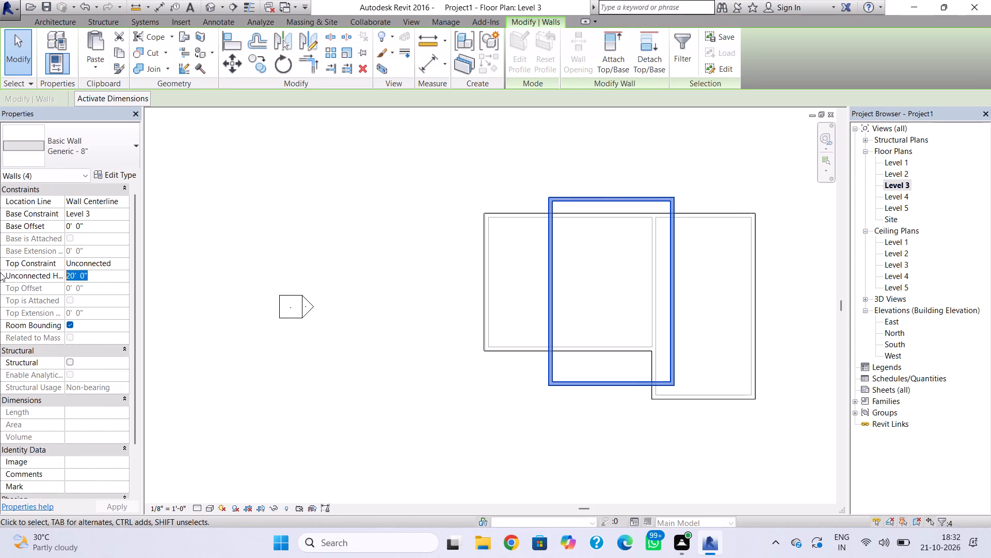
type("12'")
key("Return")
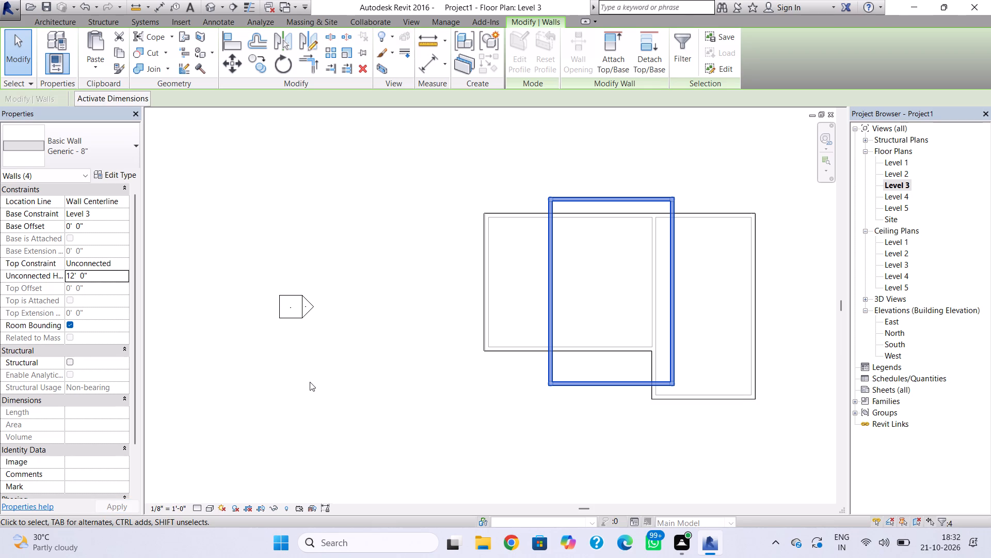
key("Escape")
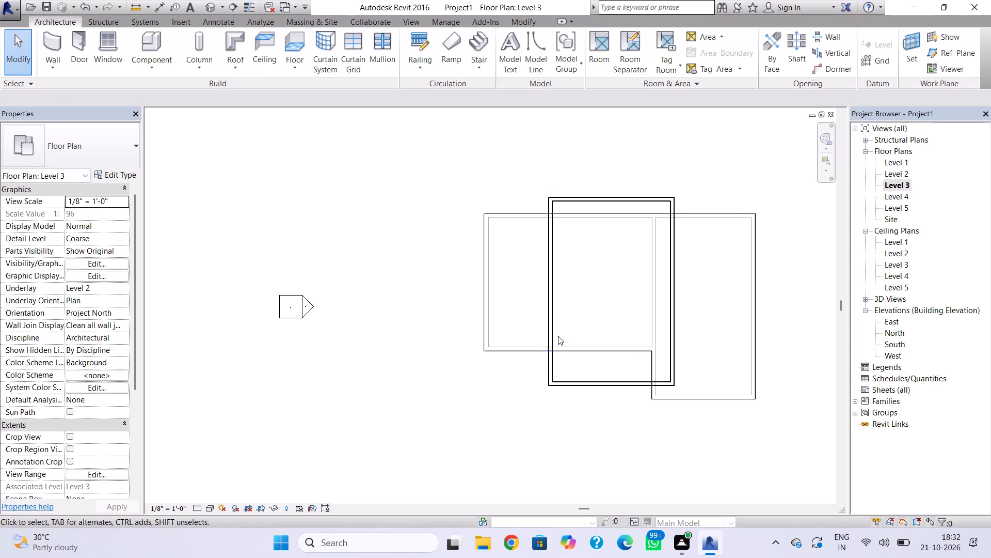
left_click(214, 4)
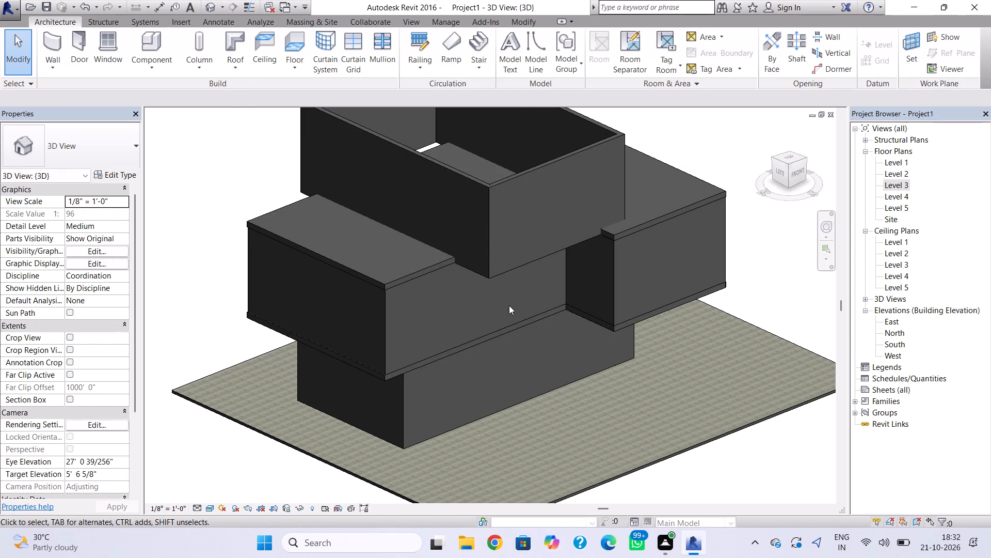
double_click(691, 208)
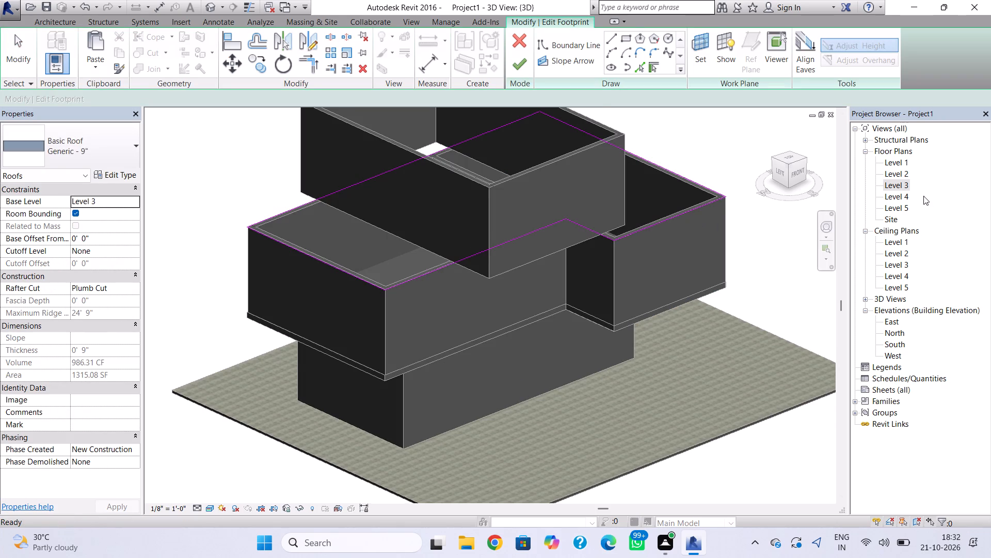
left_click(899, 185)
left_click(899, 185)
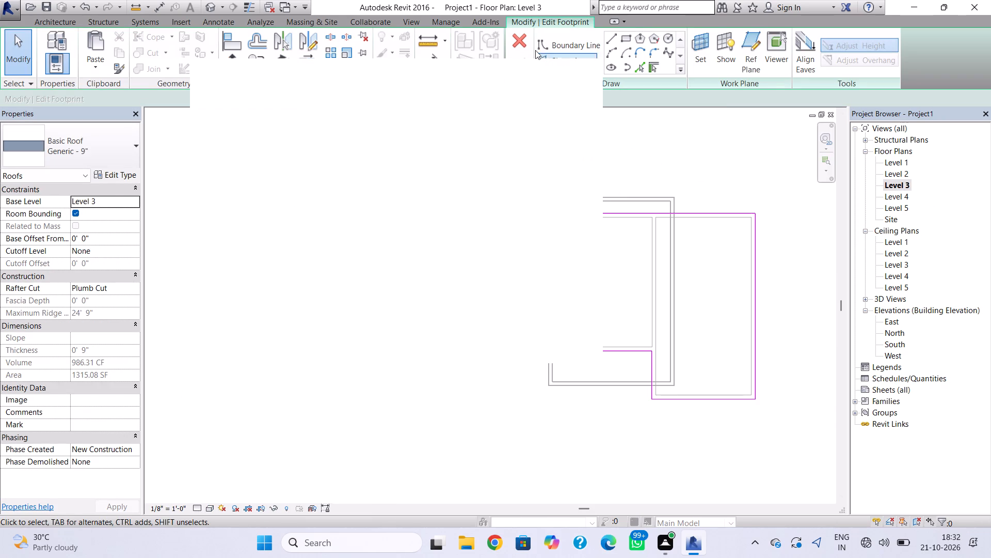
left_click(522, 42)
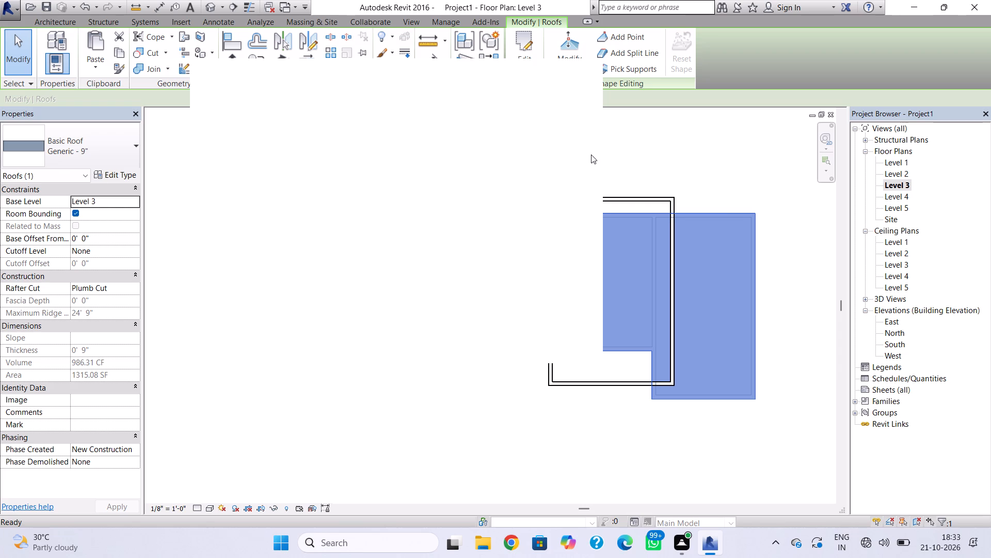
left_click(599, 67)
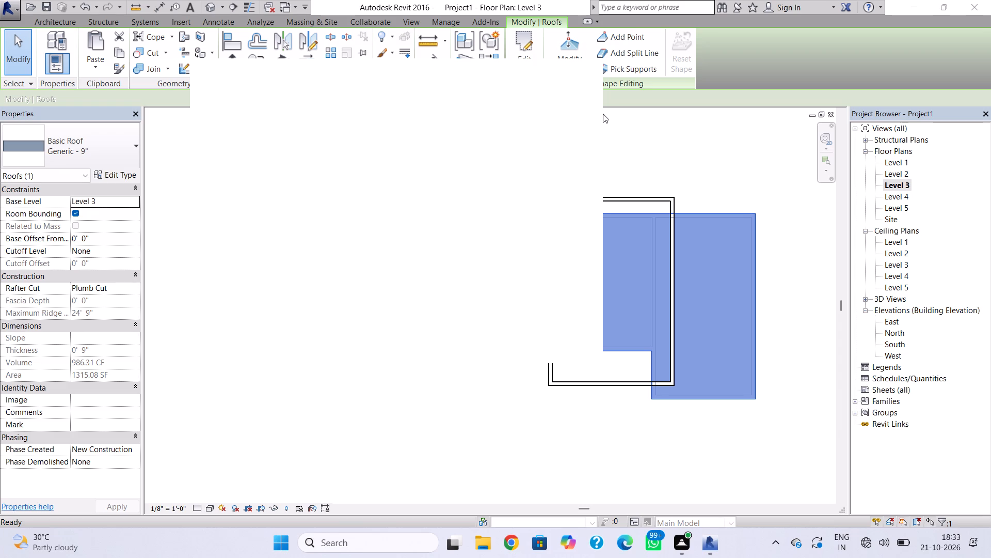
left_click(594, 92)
Edit the Level 3 roof footprint, shortening both boundary lines at the inside corner to the inner faces of the Level 3 west and south walls.
middle_click_drag(677, 199, 704, 227)
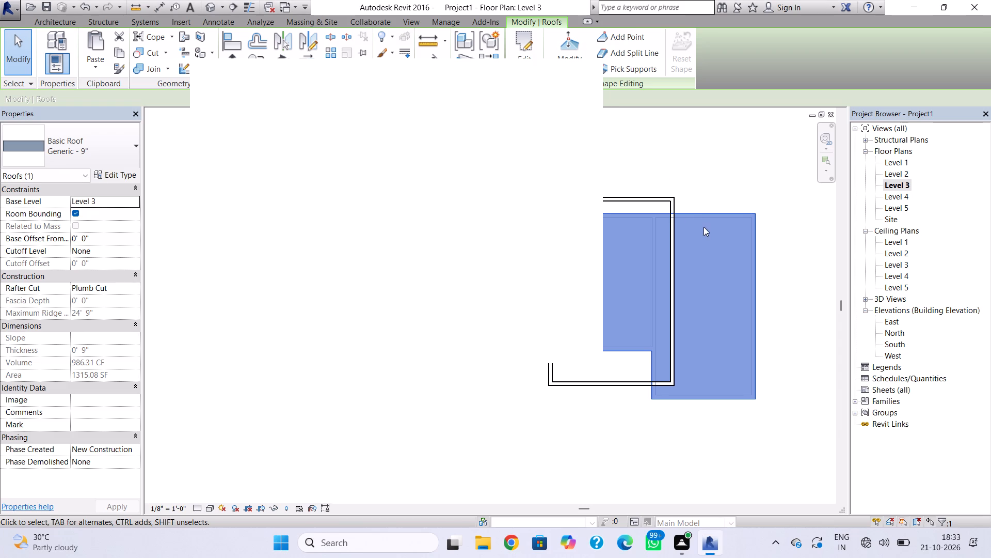
middle_click_drag(704, 227, 702, 291)
middle_click_drag(683, 235, 699, 330)
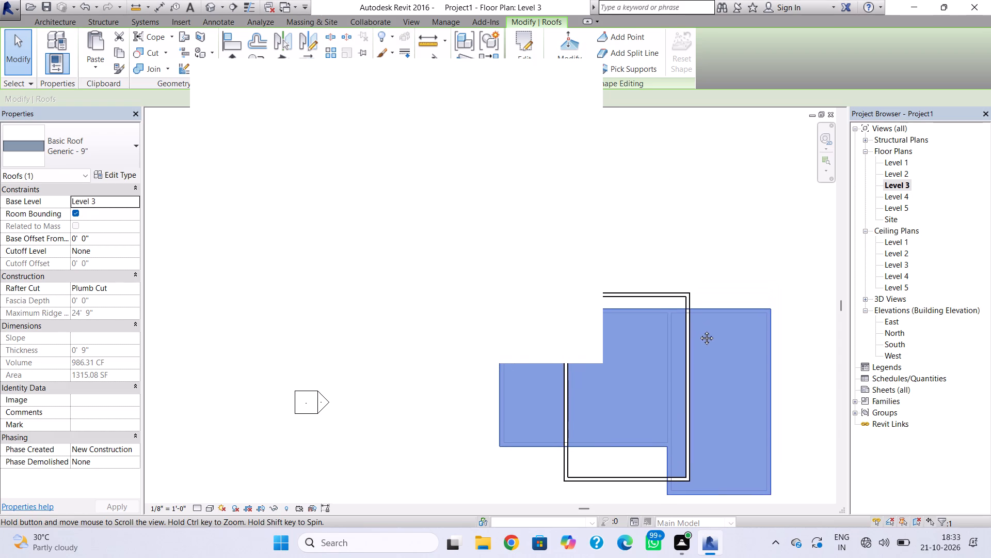
middle_click_drag(699, 330, 704, 327)
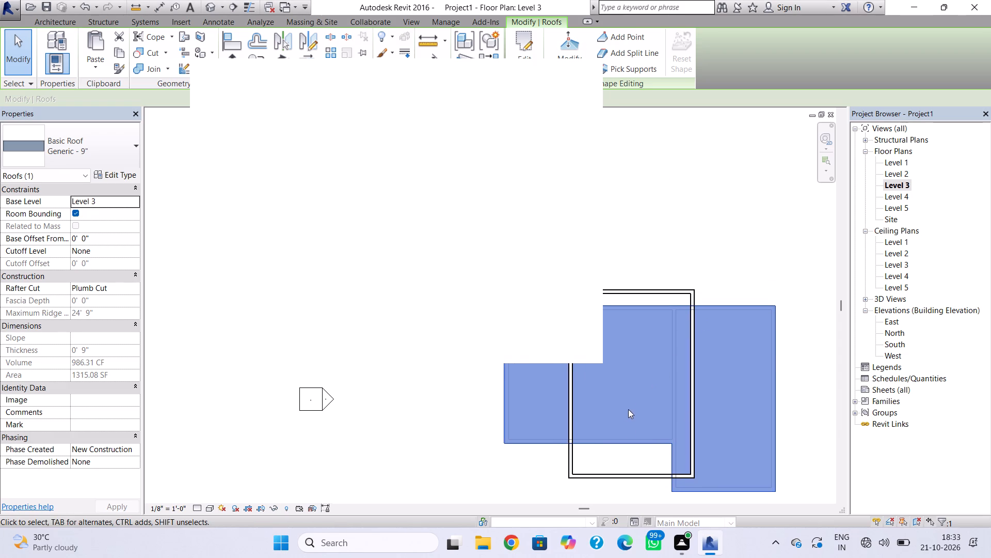
double_click(624, 440)
left_click(622, 444)
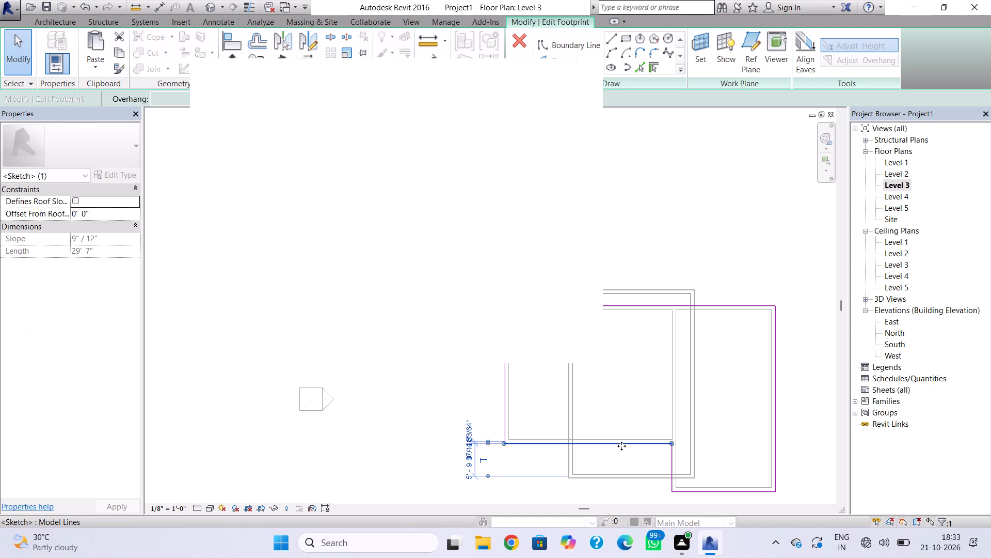
scroll(667, 444, "up", 3)
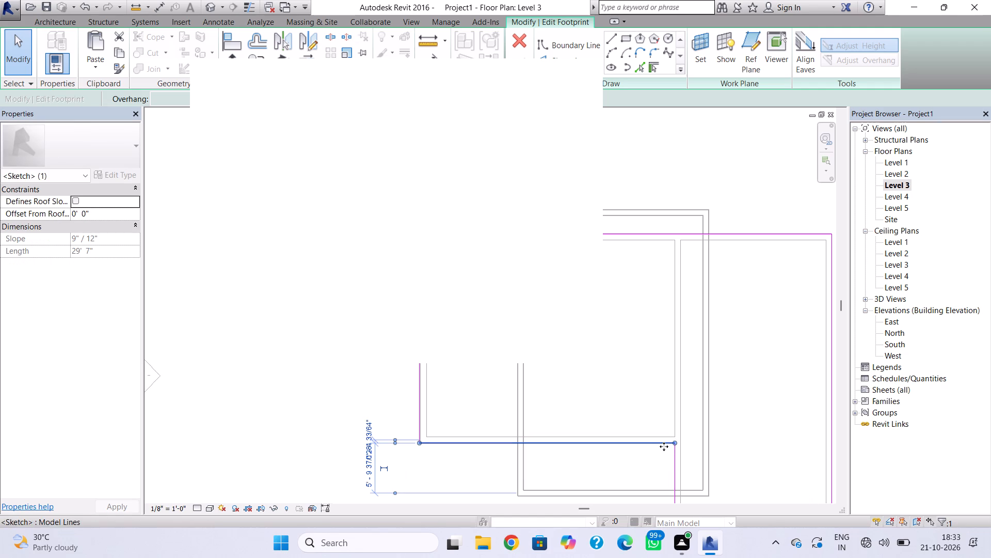
left_click_drag(674, 441, 564, 447)
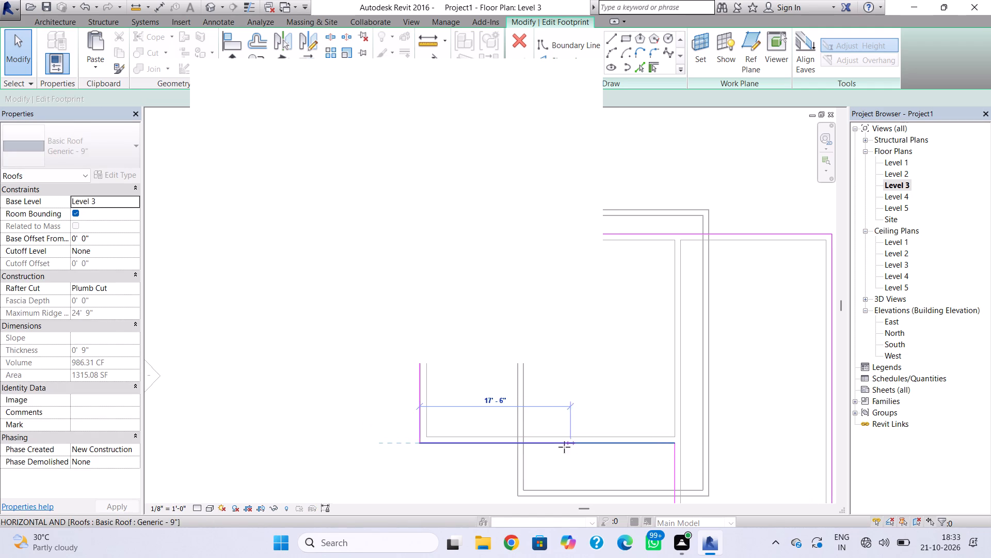
left_click_drag(564, 447, 523, 446)
middle_click_drag(523, 464, 535, 426)
left_click(689, 412)
left_click_drag(686, 405, 680, 427)
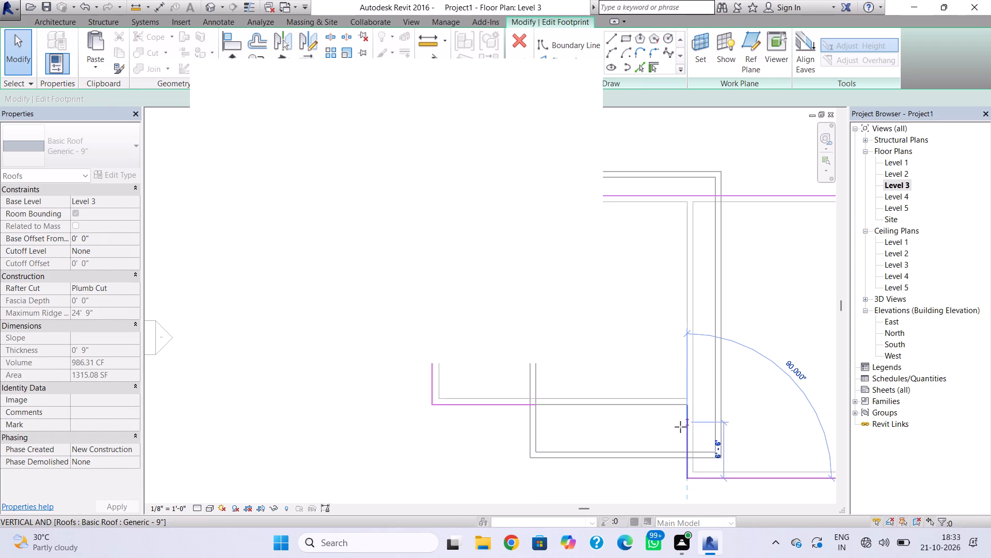
left_click_drag(680, 427, 685, 450)
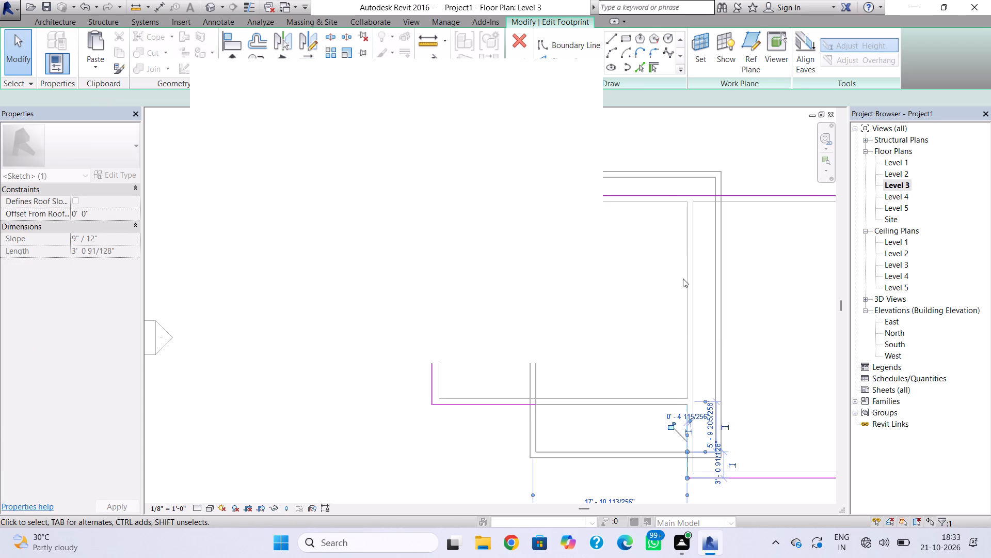
Draw boundary lines along the inner faces of the Level 3 west and south walls to close the gap at the roof's inside corner.
left_click(610, 39)
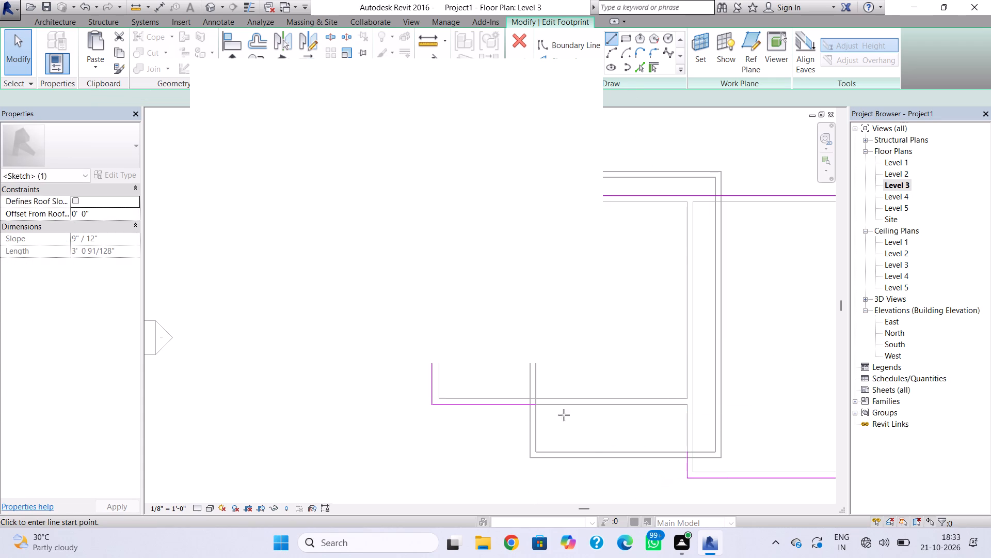
left_click(536, 407)
left_click(537, 451)
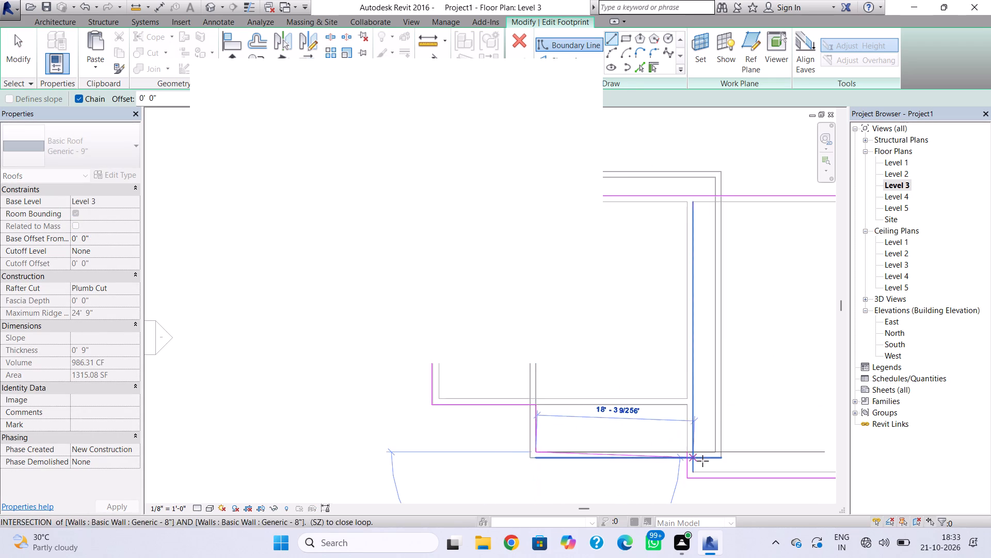
left_click(691, 456)
middle_click_drag(700, 436, 781, 516)
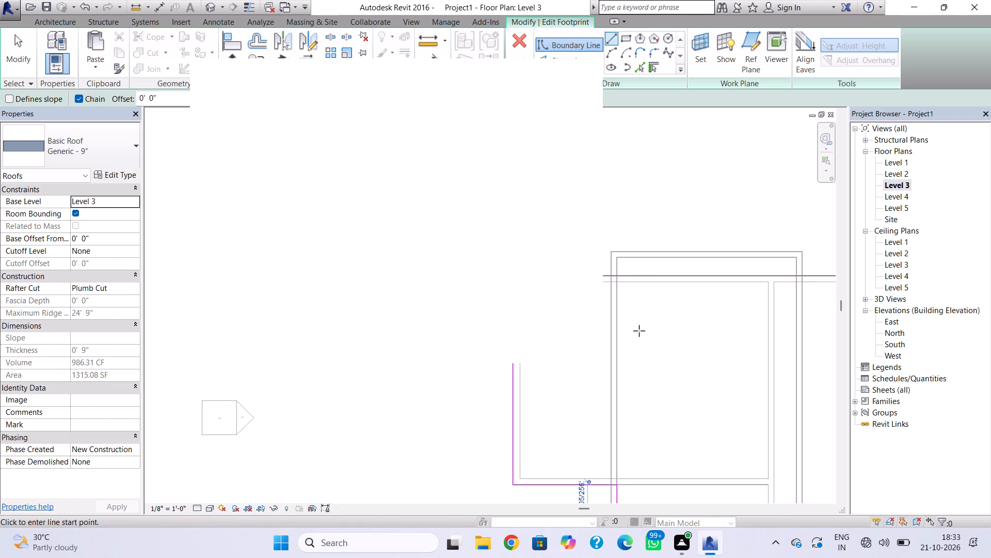
key("Escape")
key("Escape")
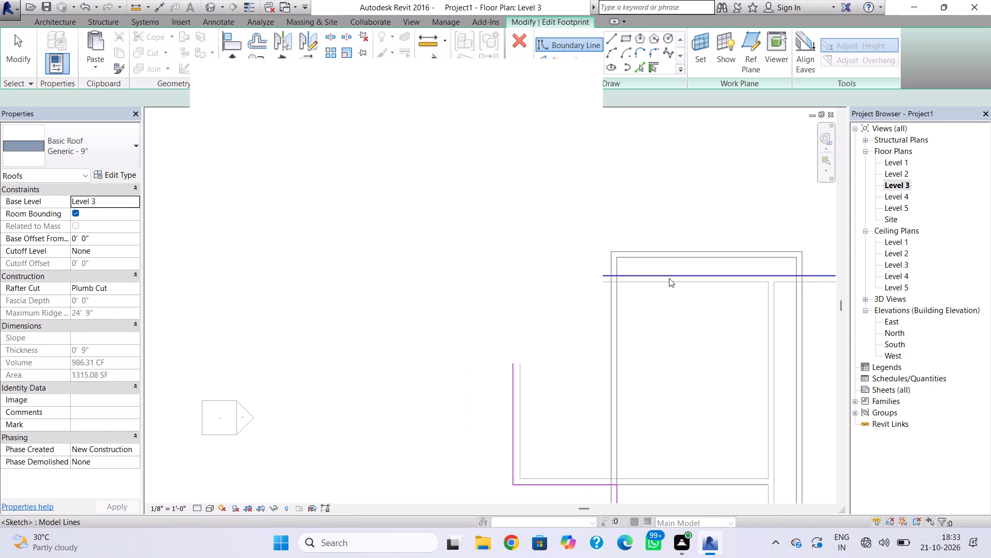
Delete the roof sketch's long north boundary line, keeping the short segment at its east end.
left_click(670, 275)
scroll(674, 305, "down", 1)
middle_click_drag(692, 323, 707, 327)
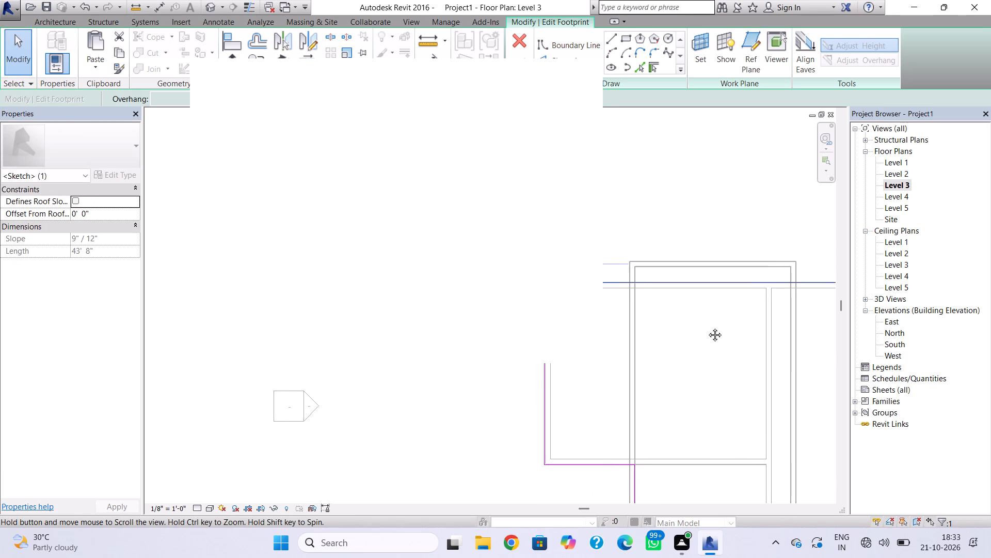
middle_click_drag(707, 327, 638, 361)
scroll(638, 361, "up", 1)
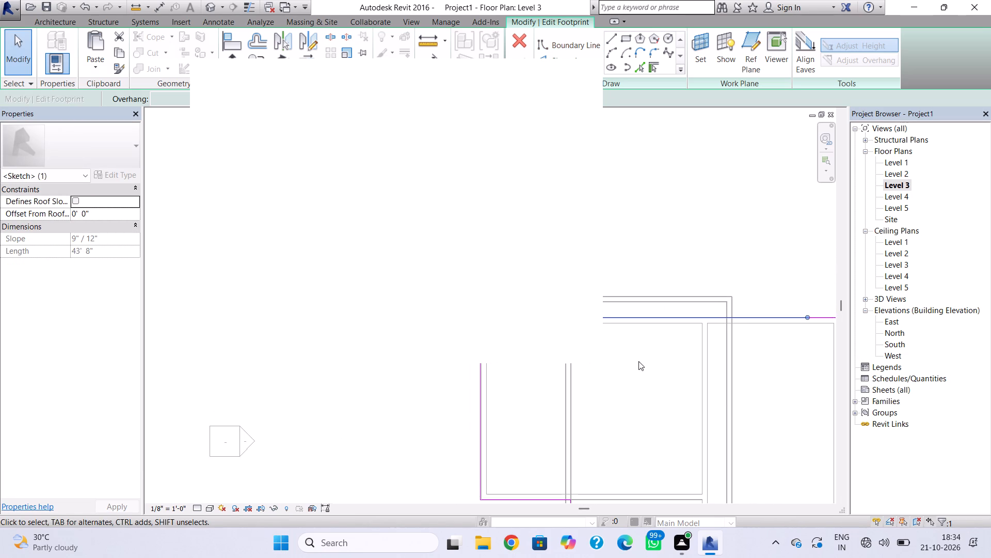
scroll(639, 361, "down", 2)
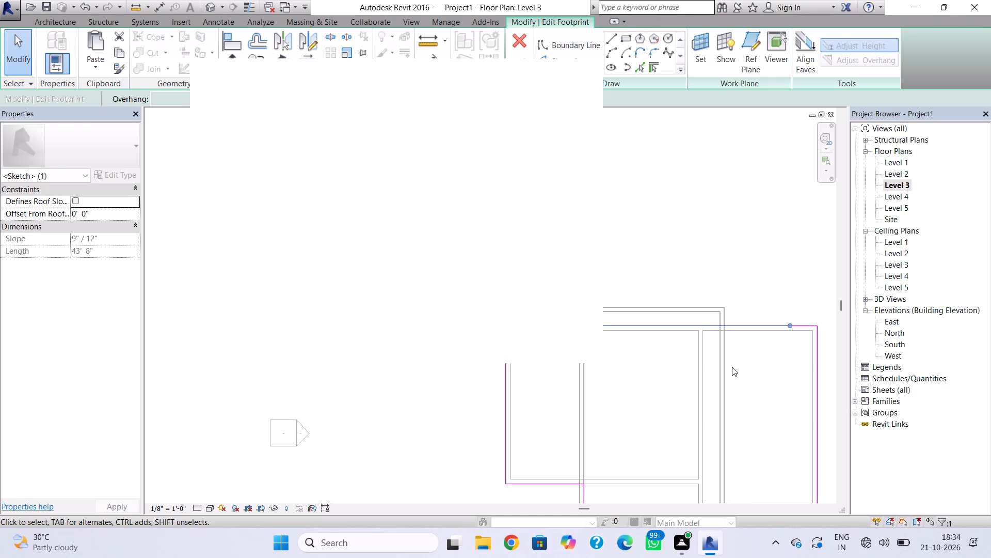
key("Delete")
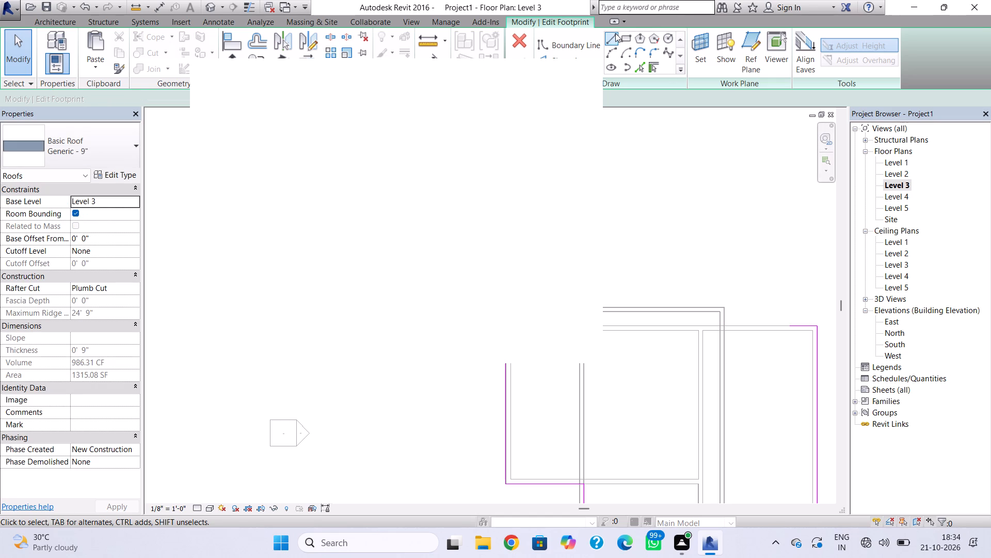
Redraw the north roof boundary from the northwest corner, stepping about 2' 2" outward along the inner faces of the Level 3 walls.
left_click(613, 32)
middle_click_drag(691, 382, 681, 467)
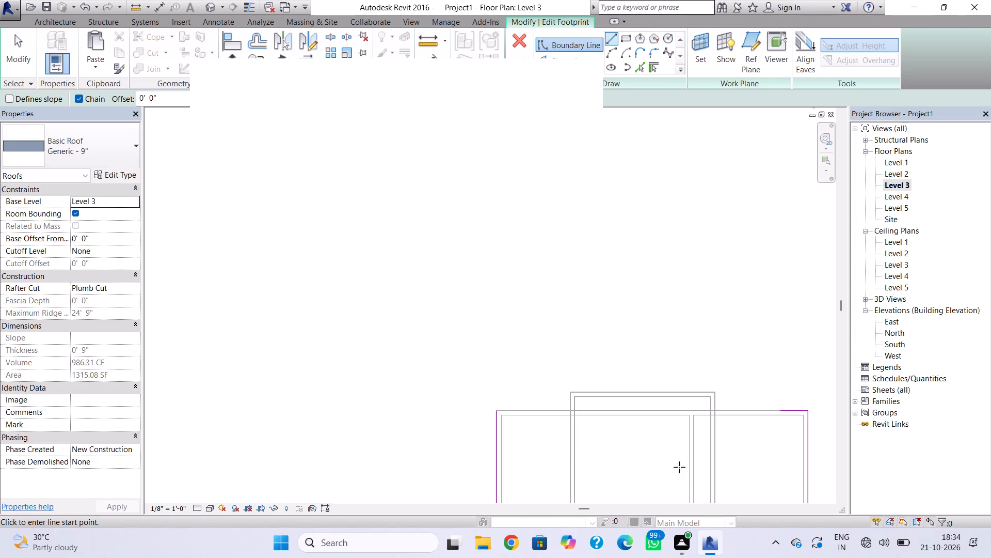
scroll(521, 434, "up", 2)
left_click(490, 405)
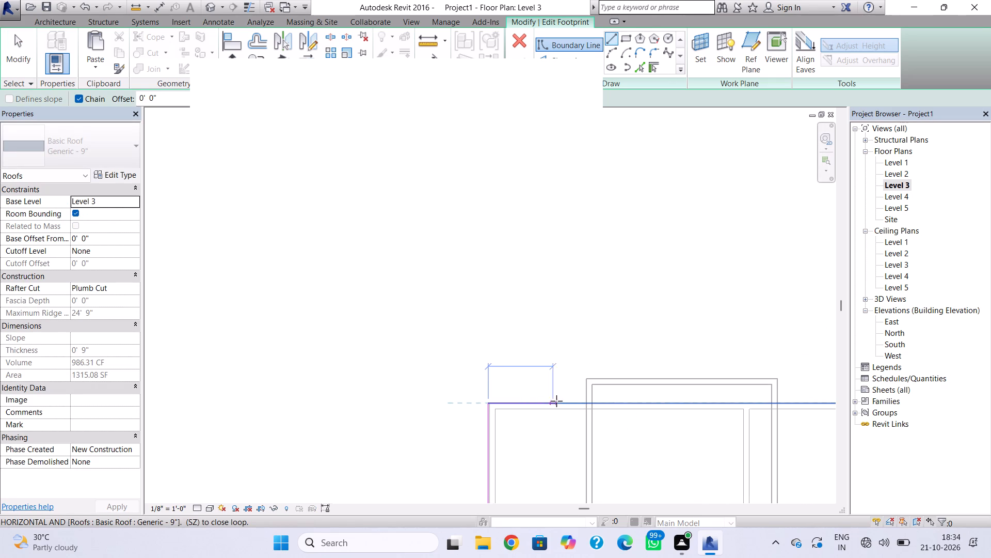
scroll(593, 399, "up", 3)
left_click(592, 404)
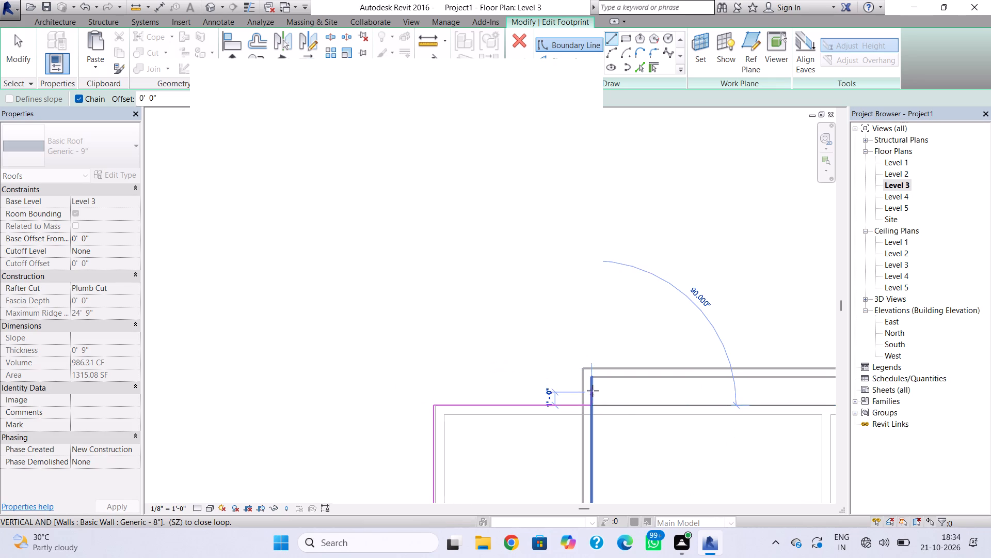
left_click(591, 380)
scroll(678, 379, "down", 2)
middle_click_drag(674, 382, 481, 395)
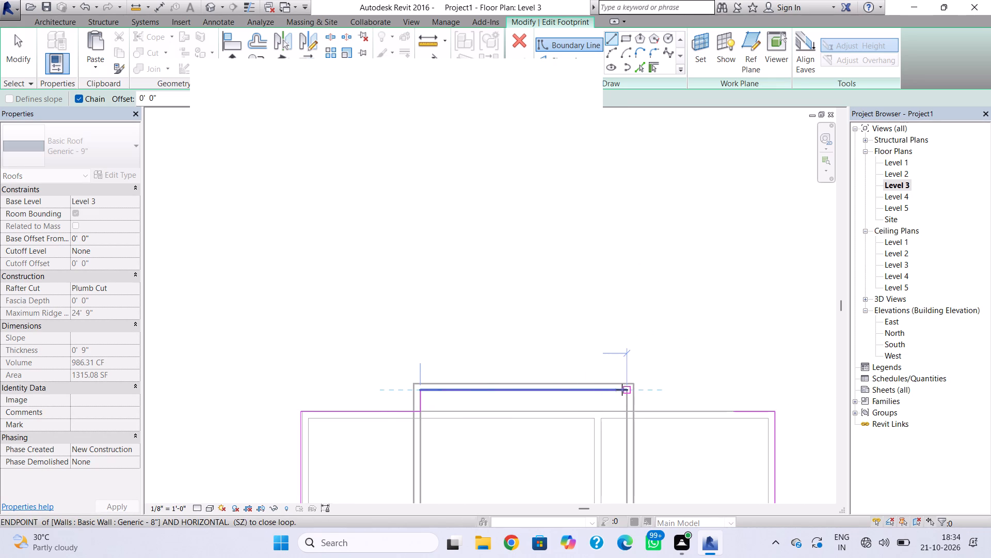
left_click(625, 390)
left_click(626, 410)
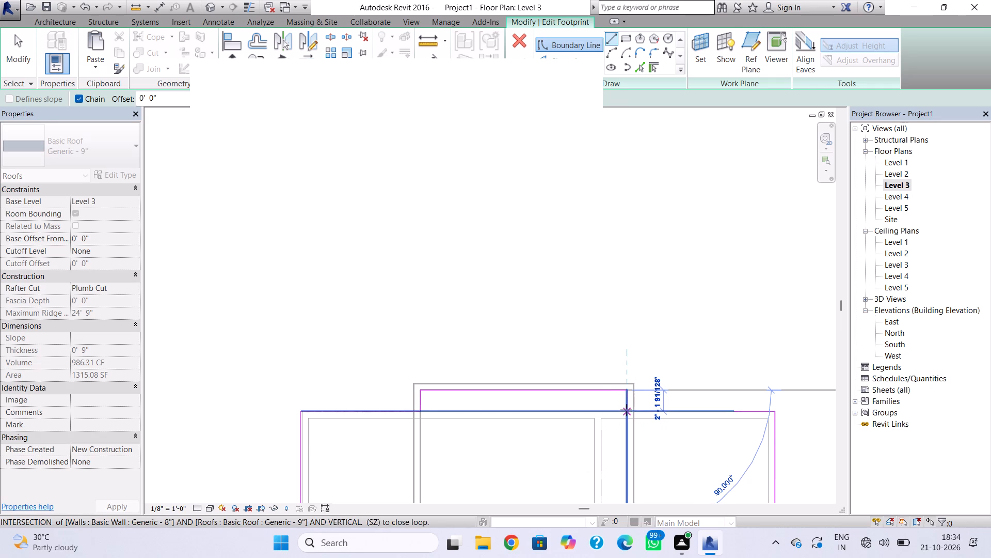
left_click(733, 411)
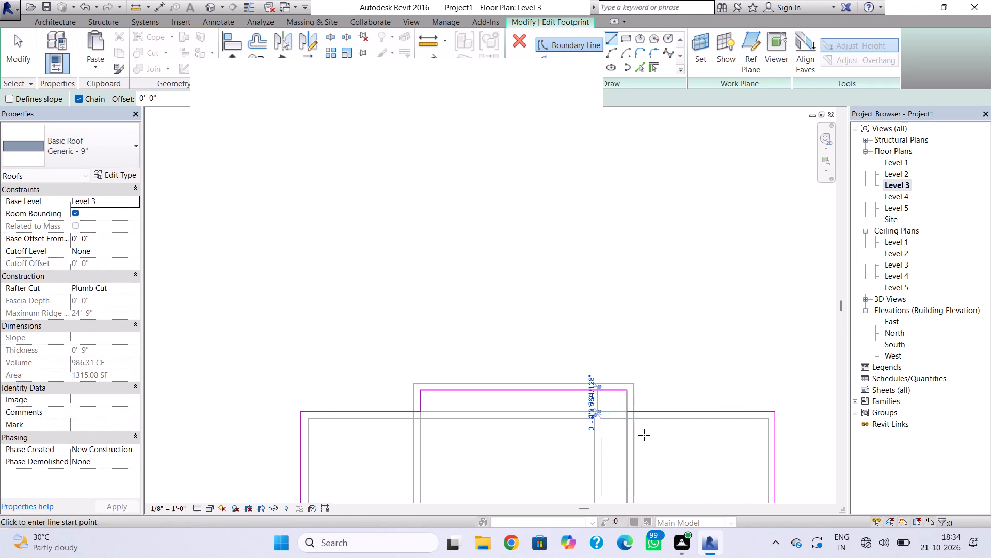
Finish the Level 3 roof footprint edit and try to attach the highlighted walls to the roof.
scroll(609, 422, "down", 3)
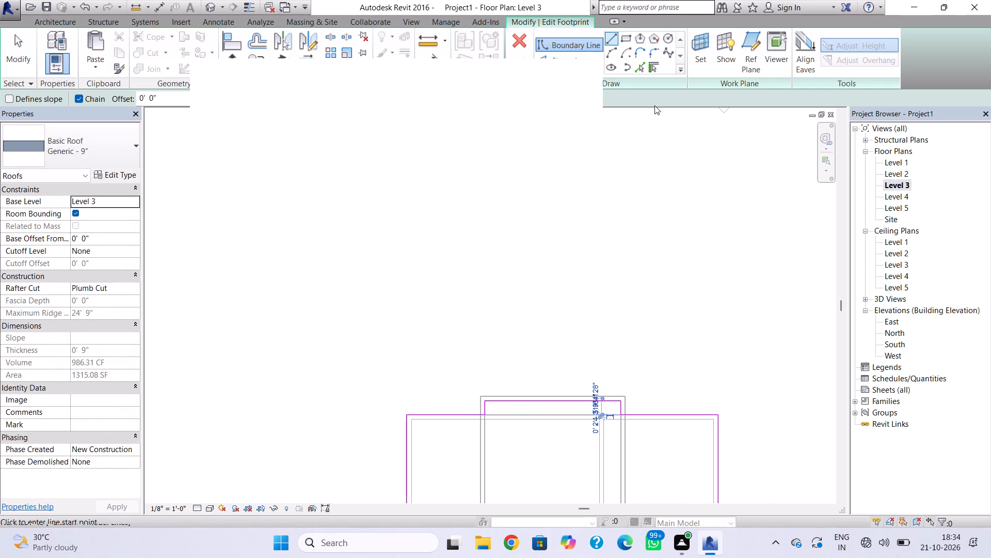
left_click(525, 57)
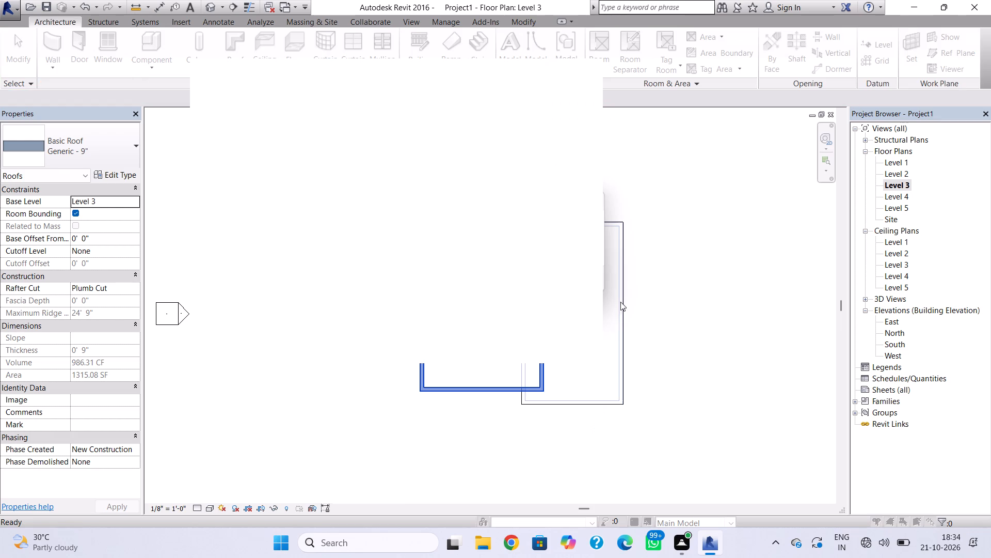
scroll(608, 381, "down", 1)
middle_click_drag(611, 385, 666, 495)
middle_click_drag(644, 422, 672, 434)
middle_click_drag(672, 434, 672, 435)
middle_click_drag(633, 348, 555, 382)
double_click(584, 78)
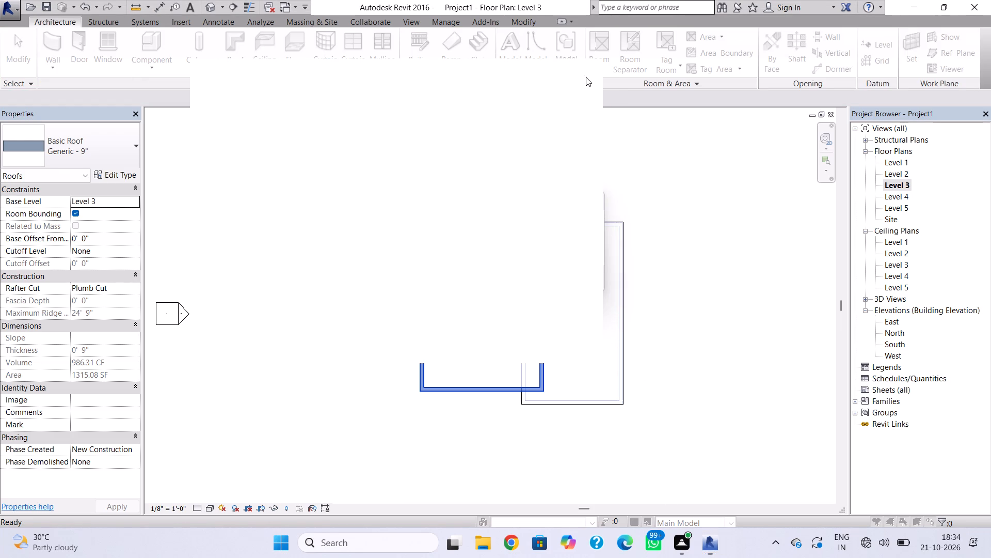
triple_click(591, 76)
triple_click(591, 76)
triple_click(591, 76)
key("alt+F4")
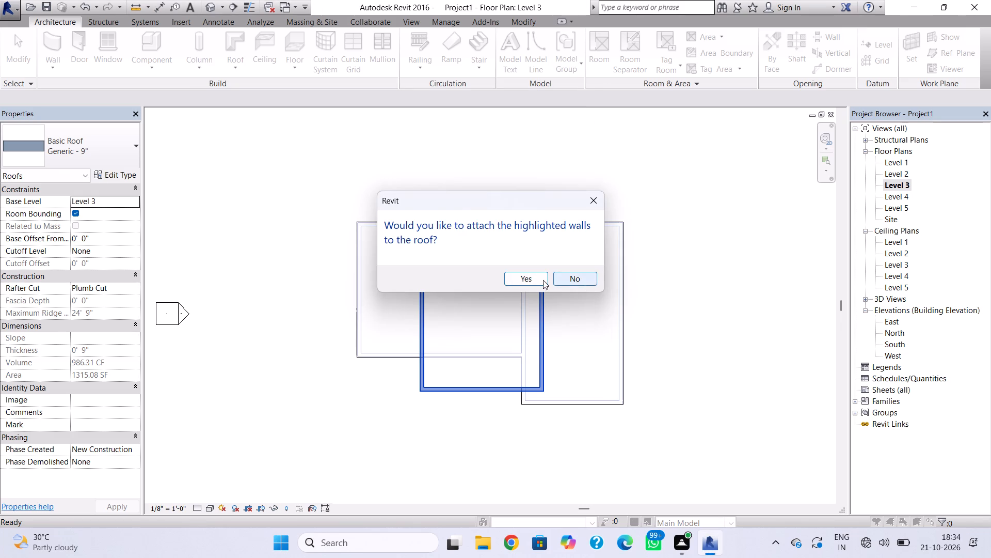
left_click(523, 277)
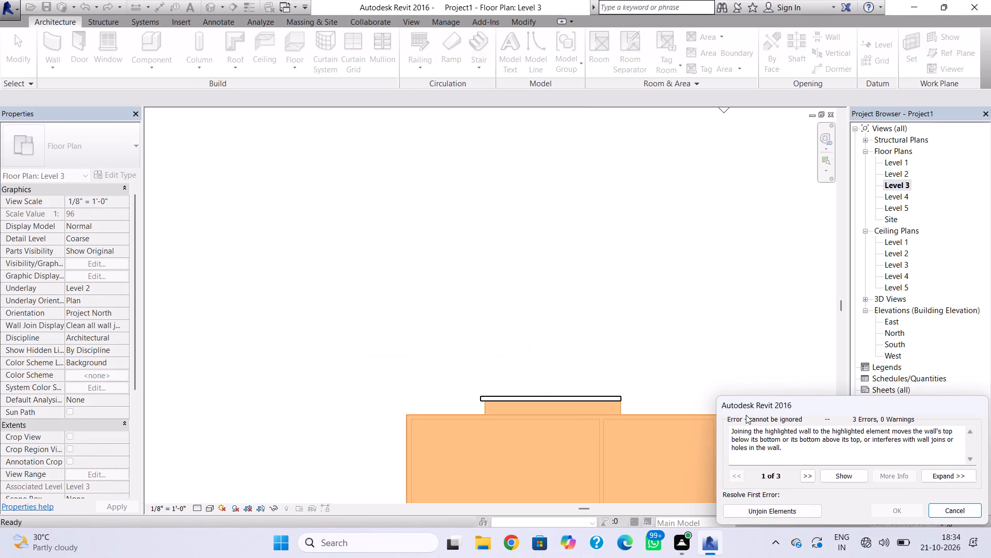
left_click(929, 509)
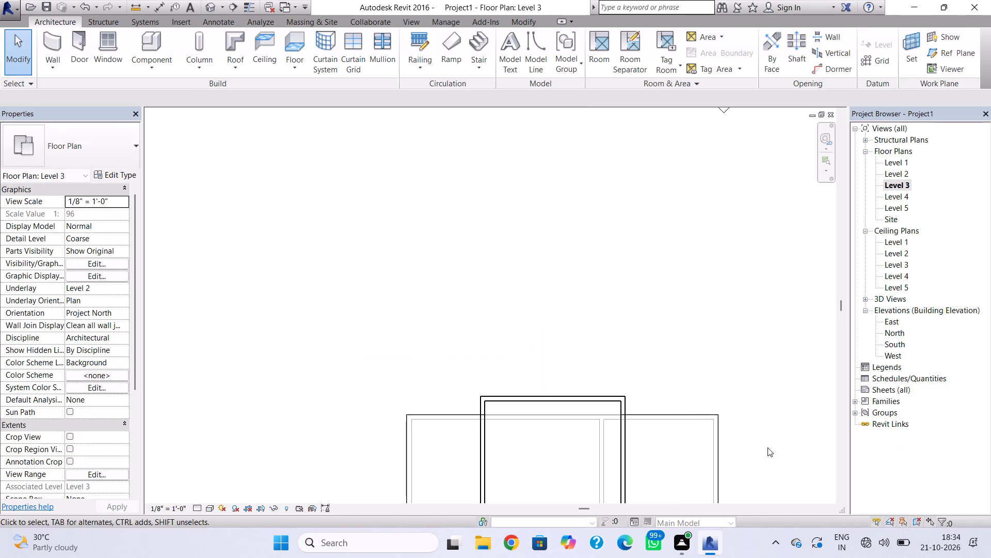
Examine the Level 3 roof and the open-topped walls above it in 3D.
left_click(212, 11)
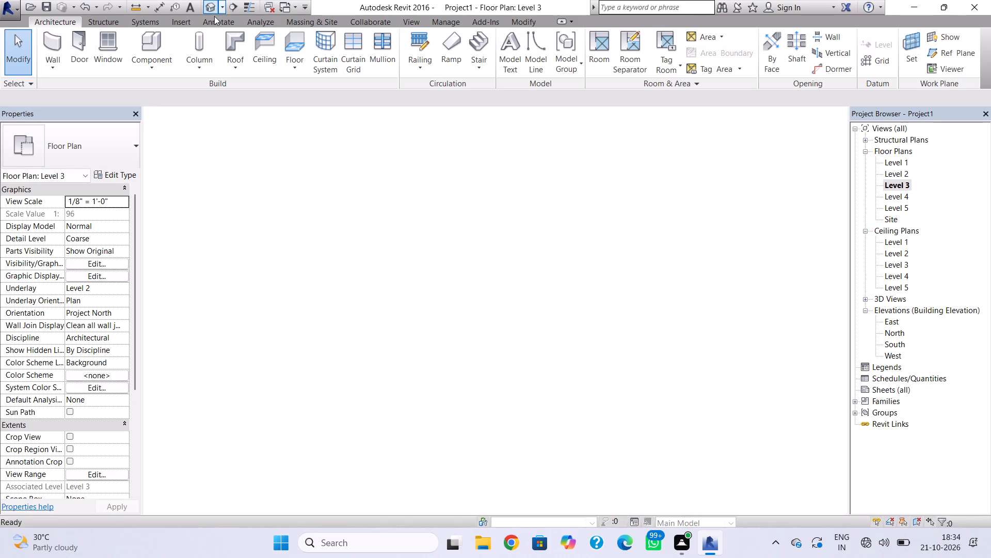
right_click_drag(517, 285, 504, 344, "shift")
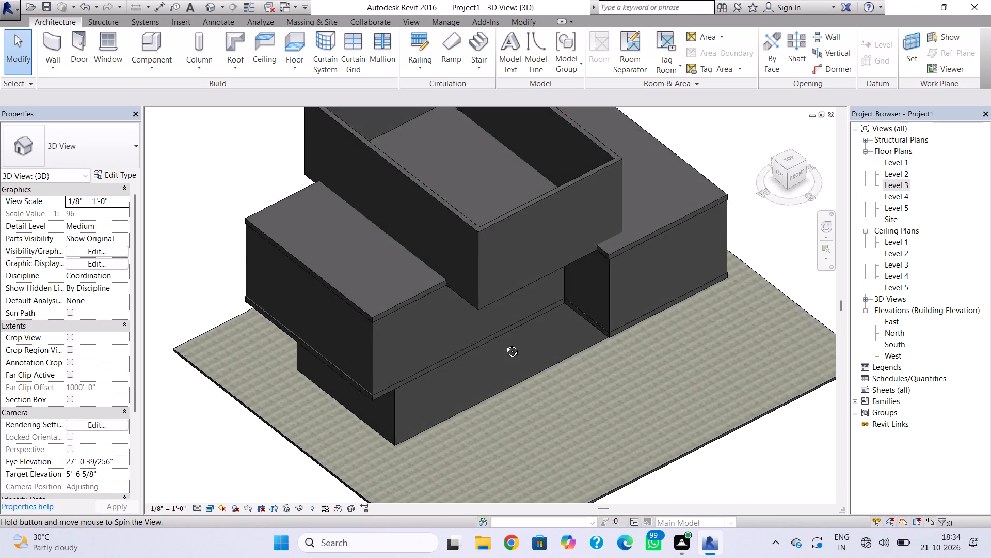
right_click_drag(504, 344, 519, 210, "shift")
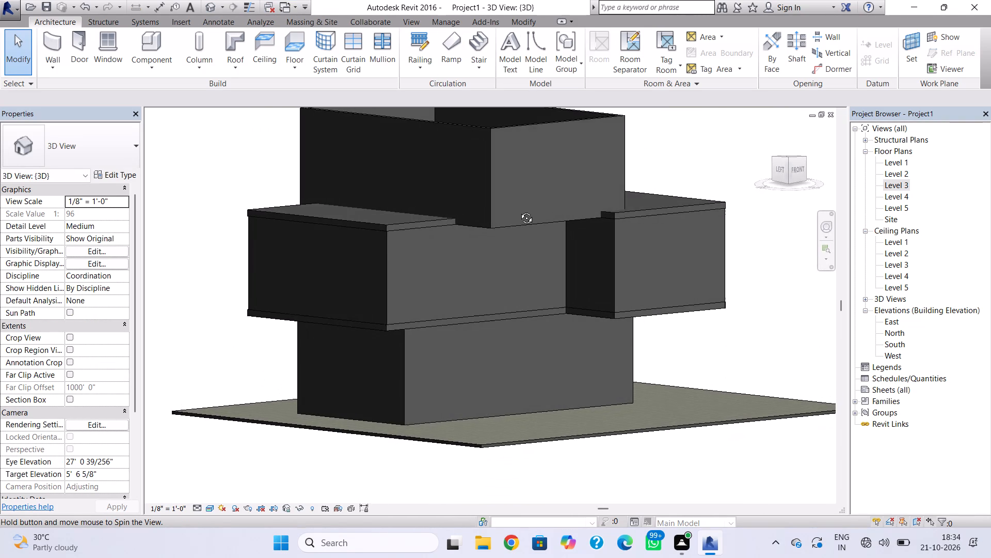
right_click_drag(519, 210, 473, 223, "shift")
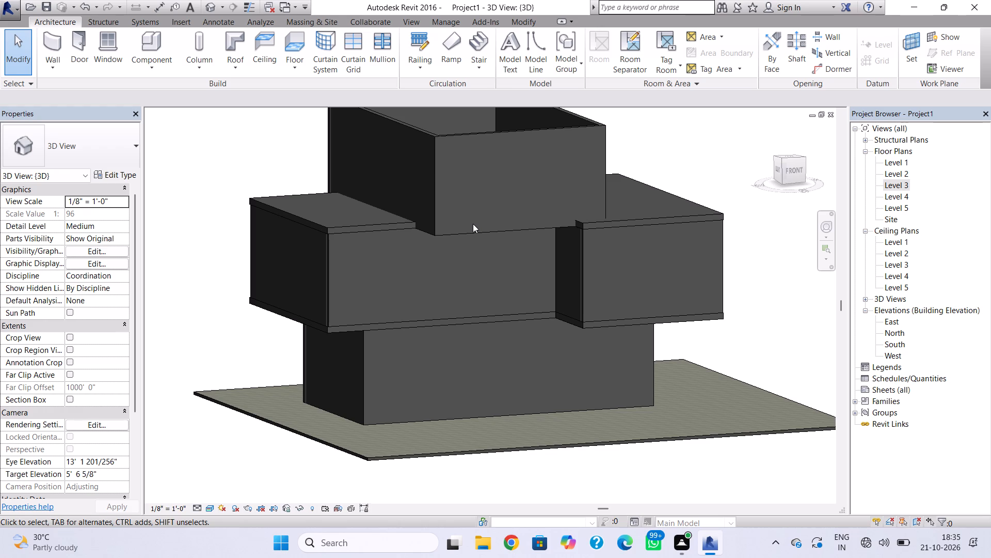
middle_click_drag(476, 224, 487, 300)
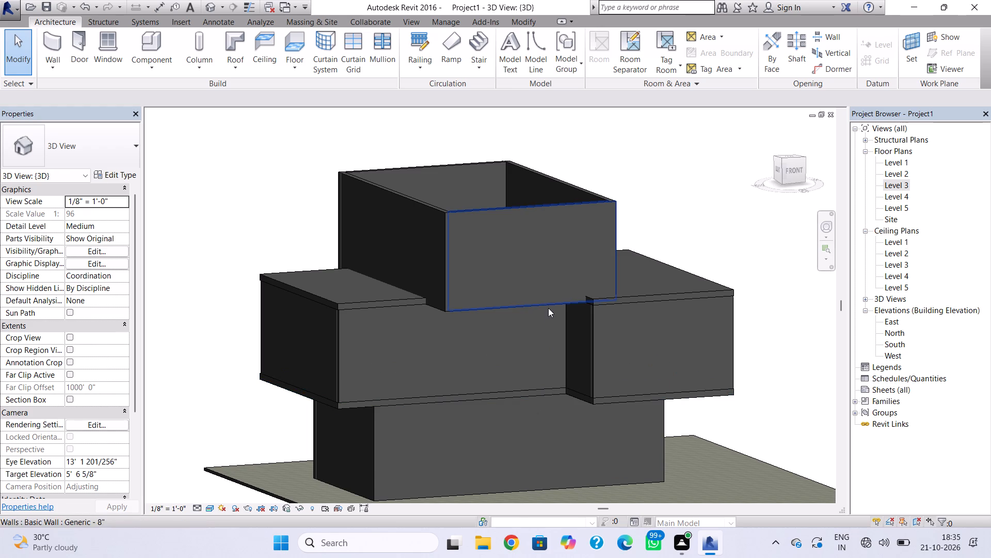
Sketch a flat rectangular roof footprint on Level 4 along the outer faces of the Level 3 walls, about 33' 2" long.
double_click(893, 198)
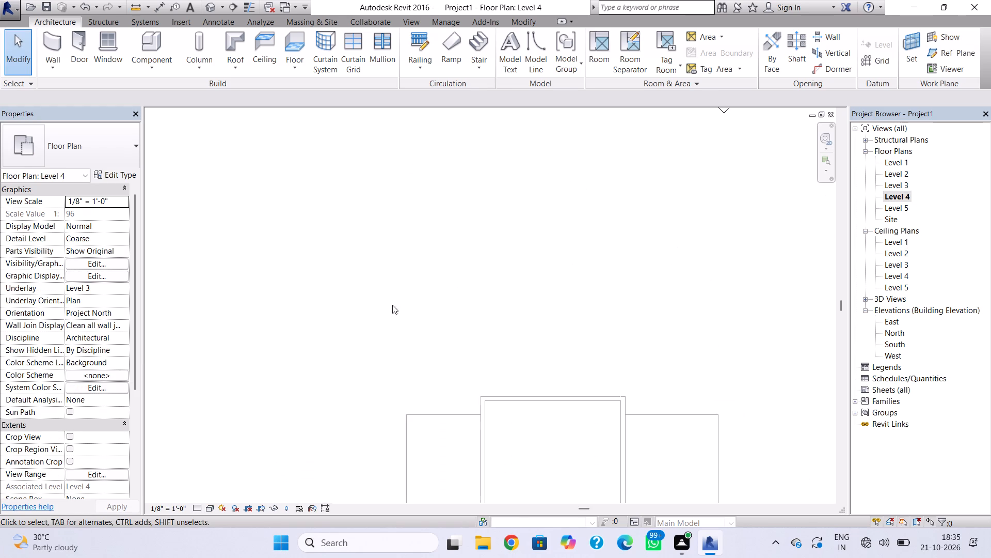
middle_click_drag(433, 350, 426, 248)
scroll(431, 311, "down", 1)
middle_click_drag(430, 311, 426, 267)
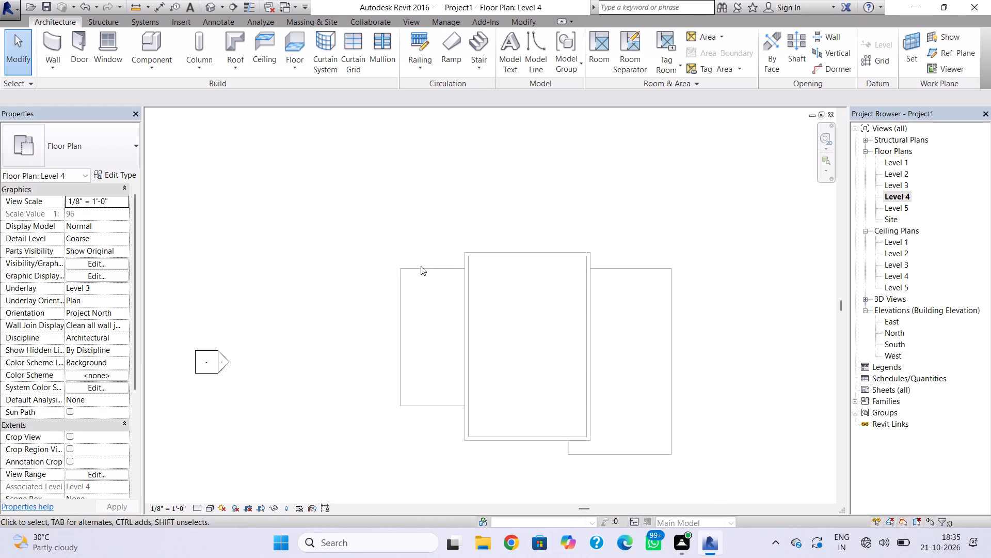
left_click(233, 43)
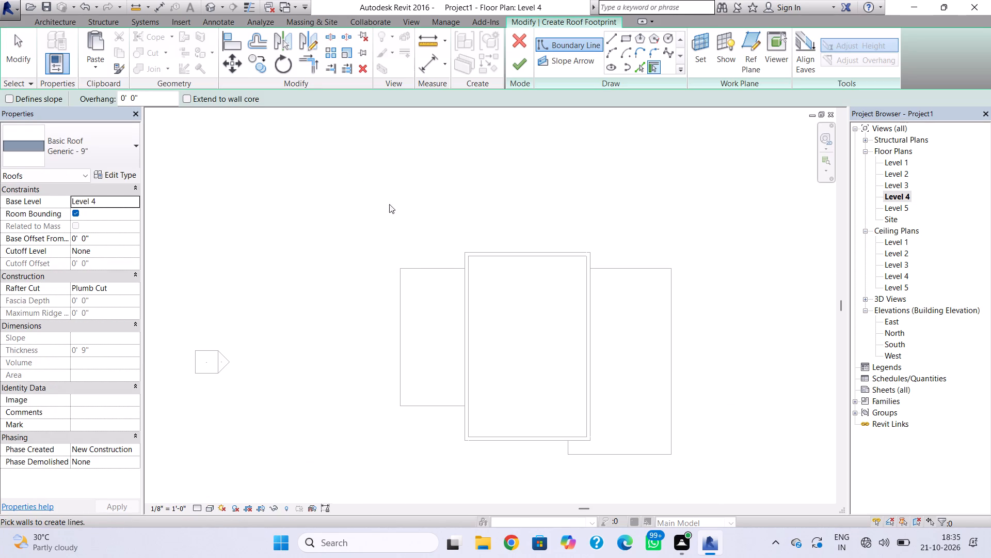
left_click(627, 25)
left_click(627, 37)
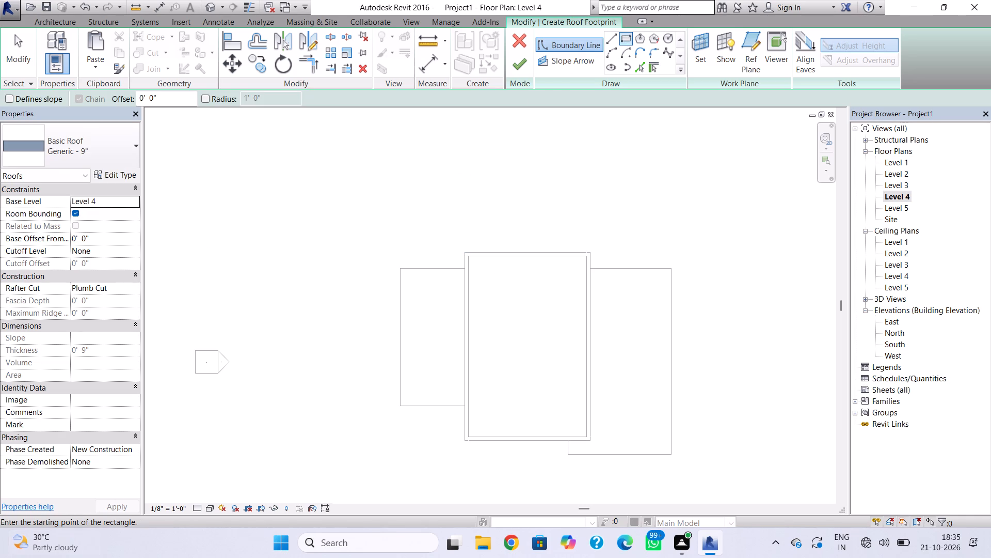
left_click(468, 254)
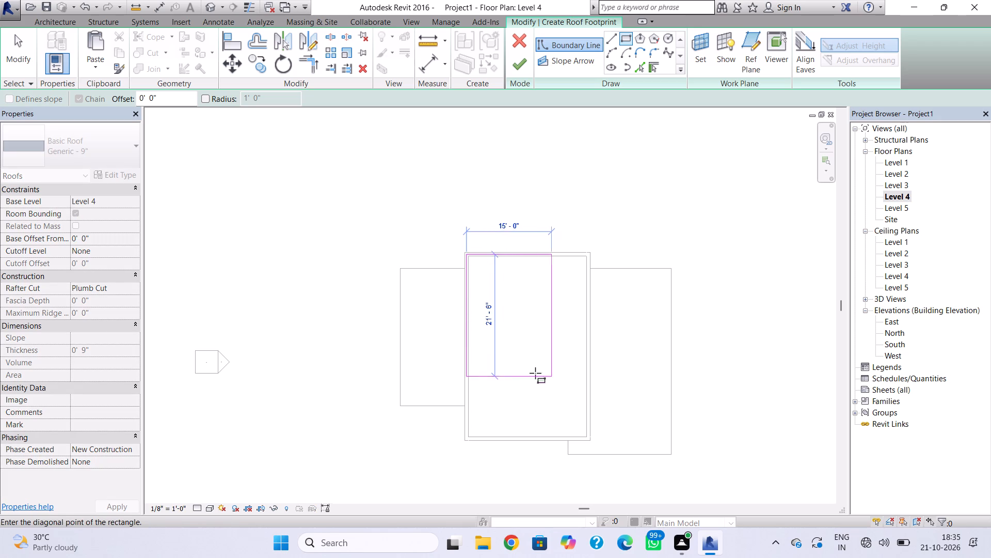
key("Escape")
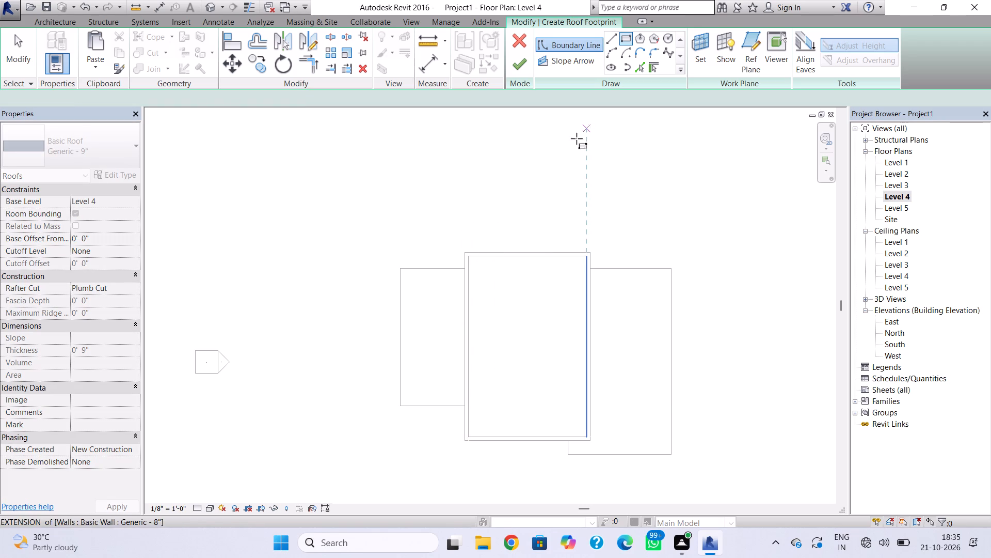
scroll(454, 254, "up", 4)
left_click(471, 249)
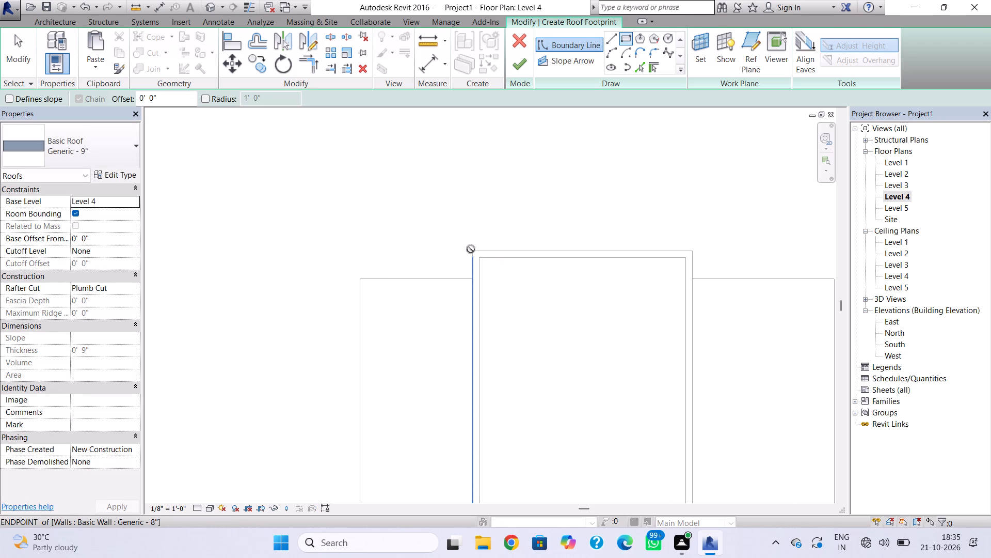
scroll(552, 405, "down", 3)
middle_click_drag(540, 373, 516, 303)
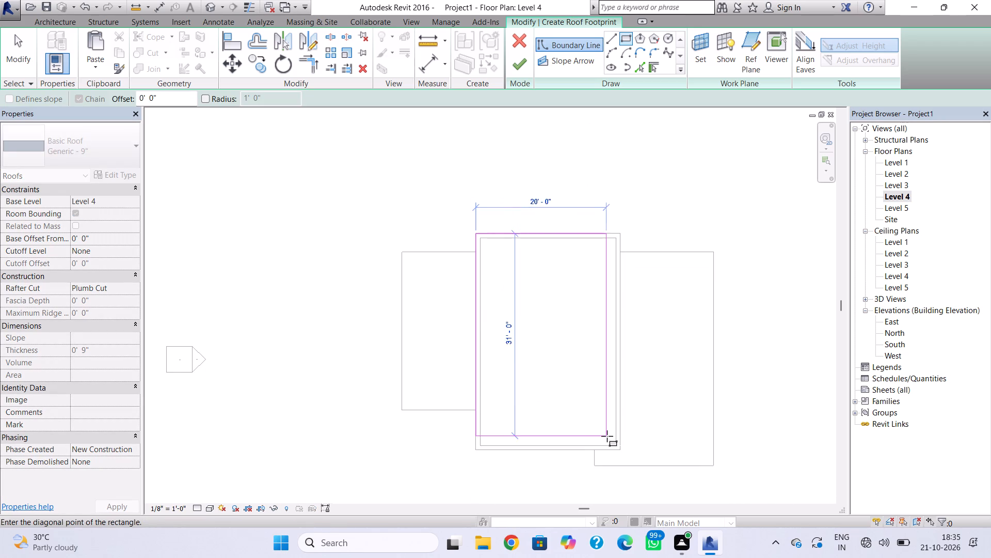
scroll(621, 452, "up", 4)
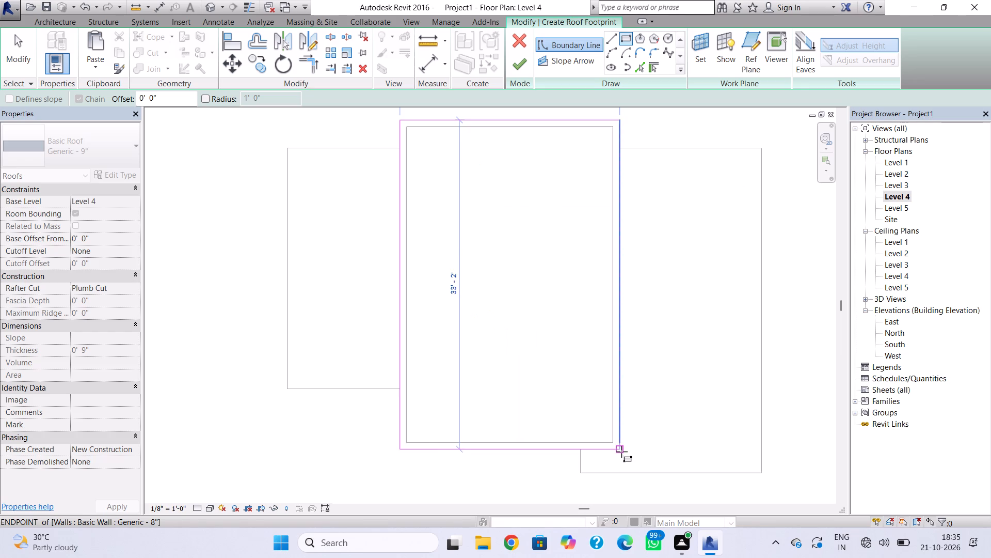
left_click(621, 452)
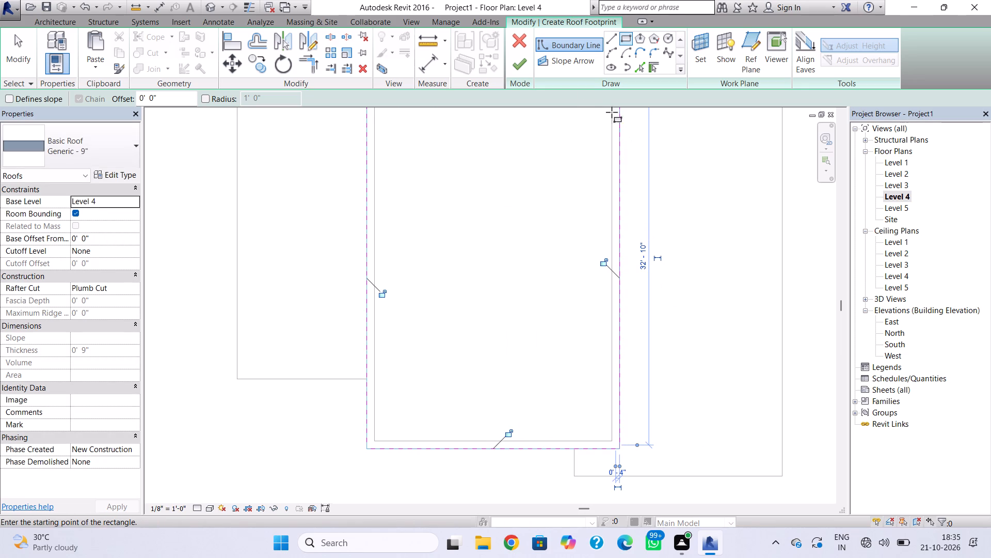
Finish the Level 4 roof and attach the highlighted walls to it.
left_click(521, 67)
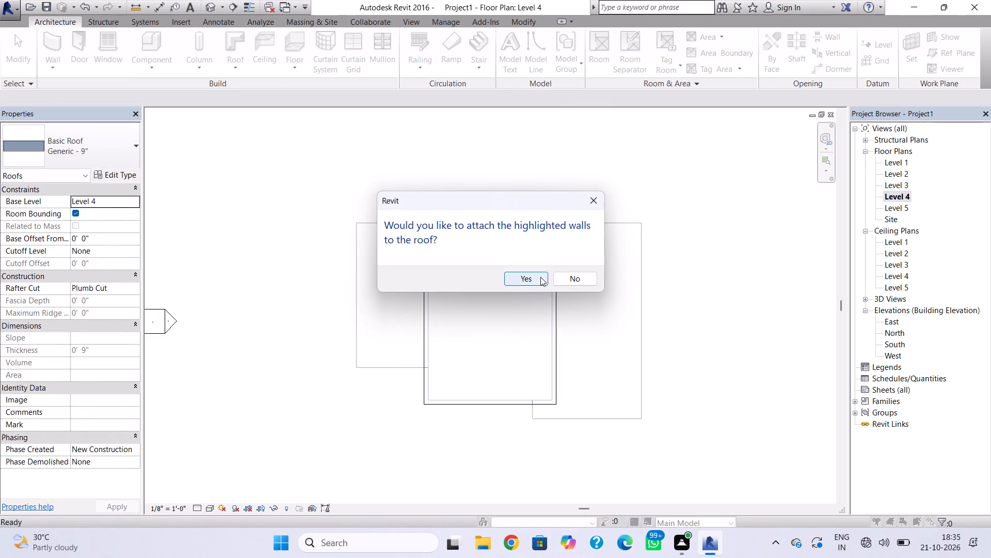
left_click(540, 277)
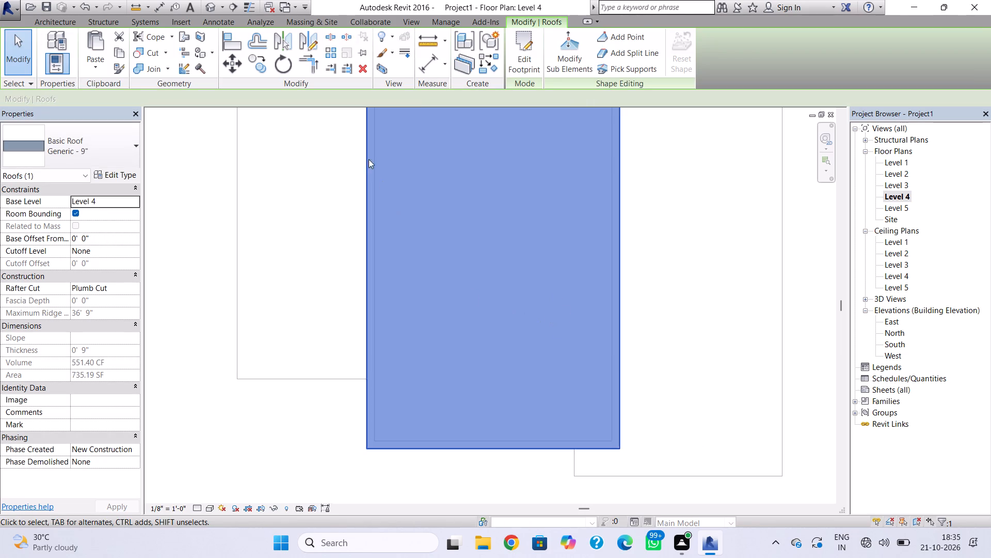
Draw a rectangle of Generic 8" walls on Level 4, 20' high and about 38' 6" by 14', across the roof's north end.
left_click(213, 8)
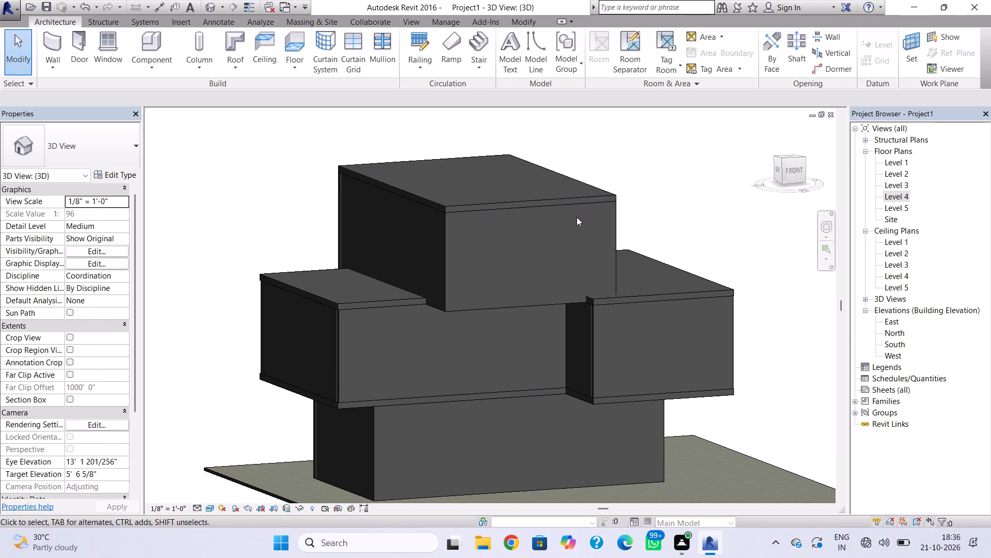
double_click(891, 194)
scroll(526, 318, "down", 2)
middle_click_drag(530, 329, 537, 368)
scroll(534, 332, "down", 1)
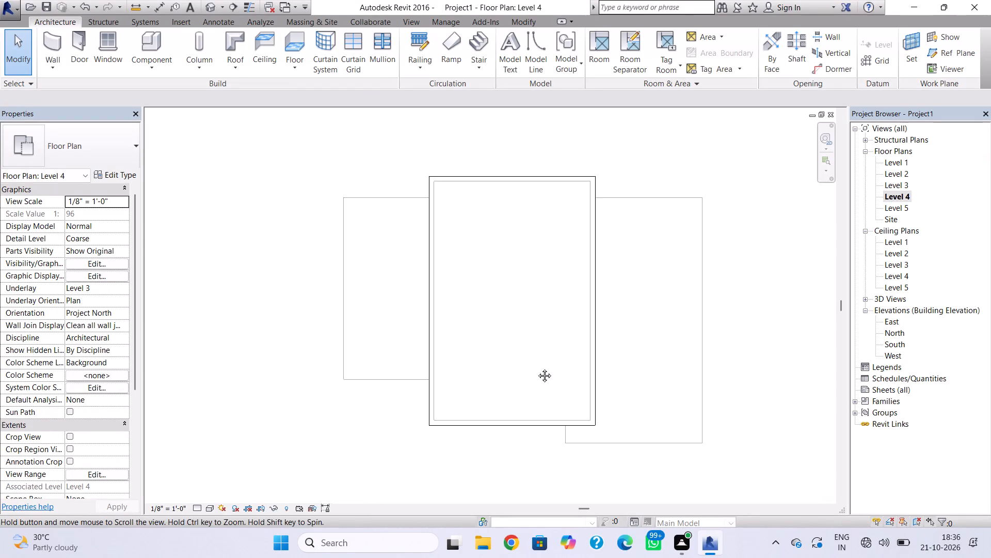
middle_click_drag(537, 368, 527, 404)
scroll(527, 404, "up", 1)
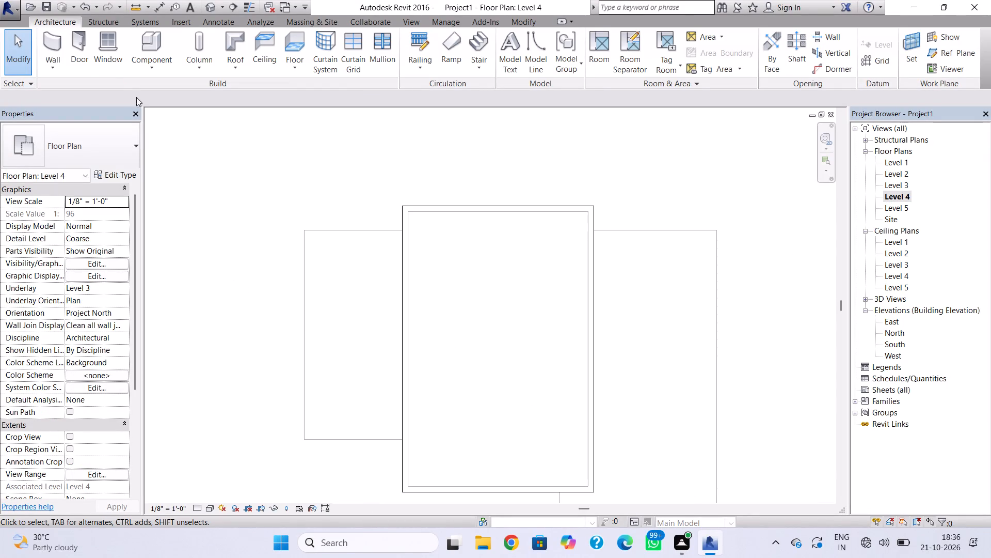
left_click(55, 49)
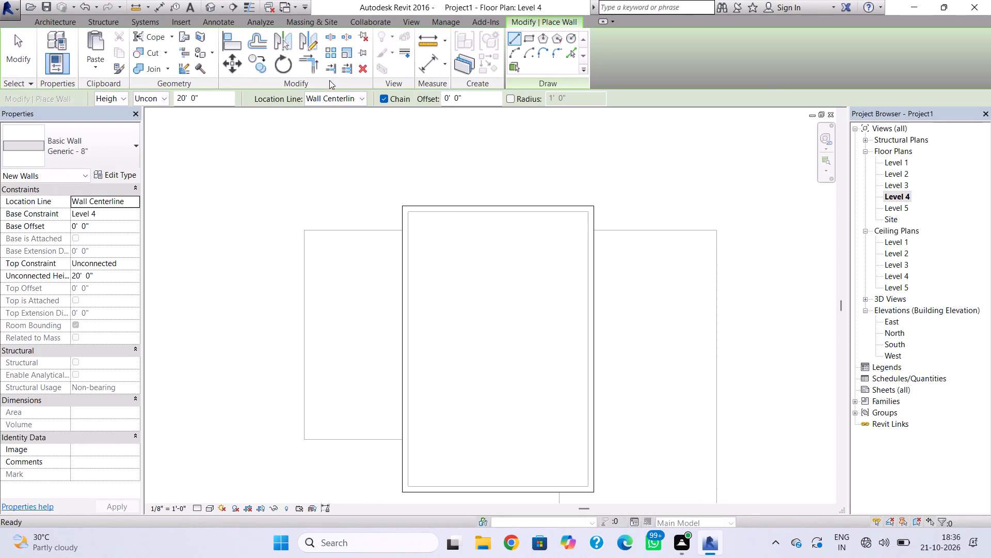
left_click(530, 38)
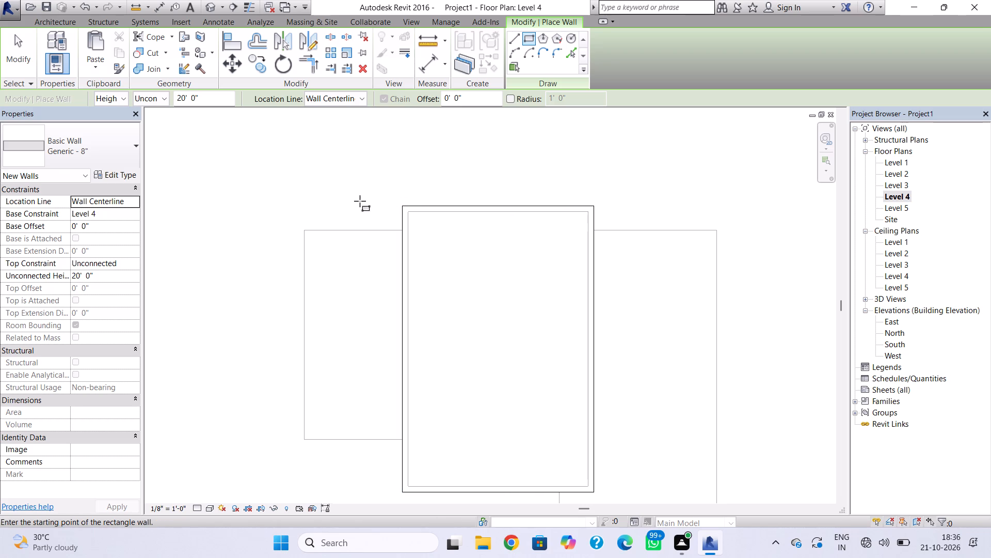
left_click(301, 209)
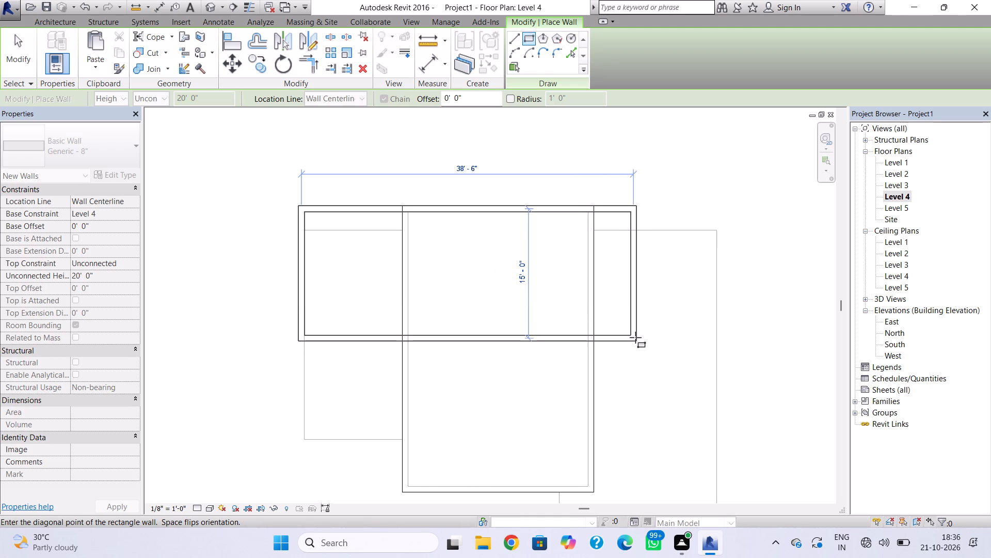
left_click(635, 330)
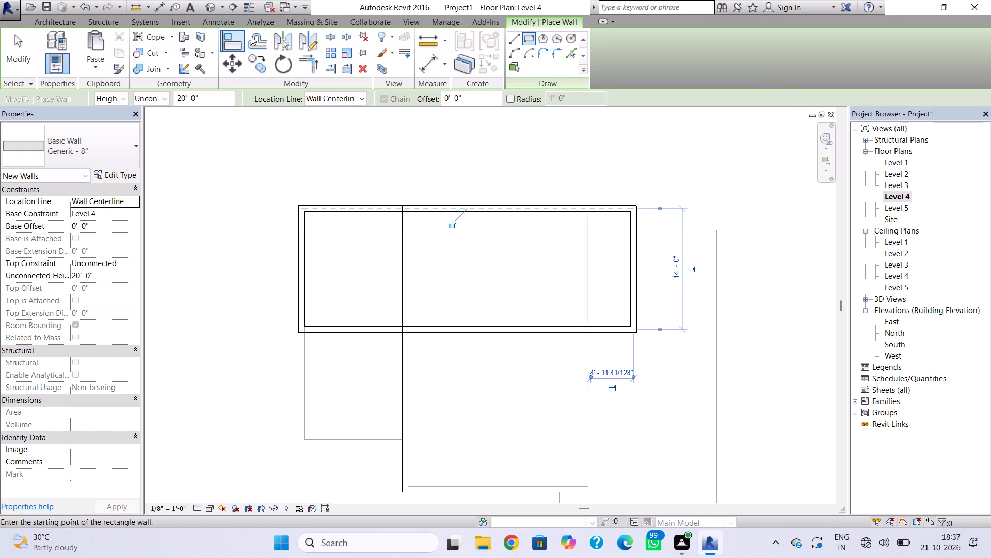
Draw a wall wing on Level 4 running 27' south from the rectangle's south wall, about 15' wide, closing at its southeast corner.
left_click(516, 35)
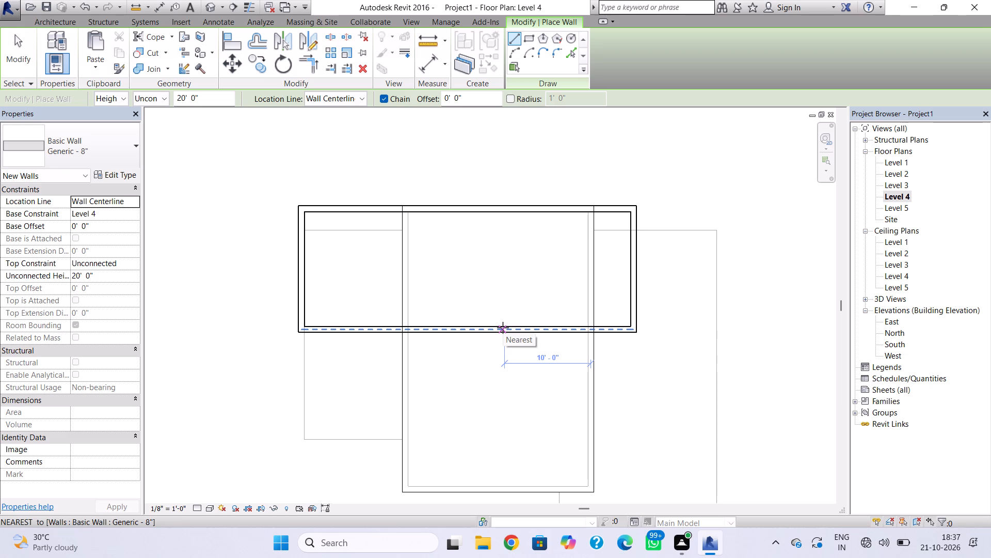
left_click(503, 328)
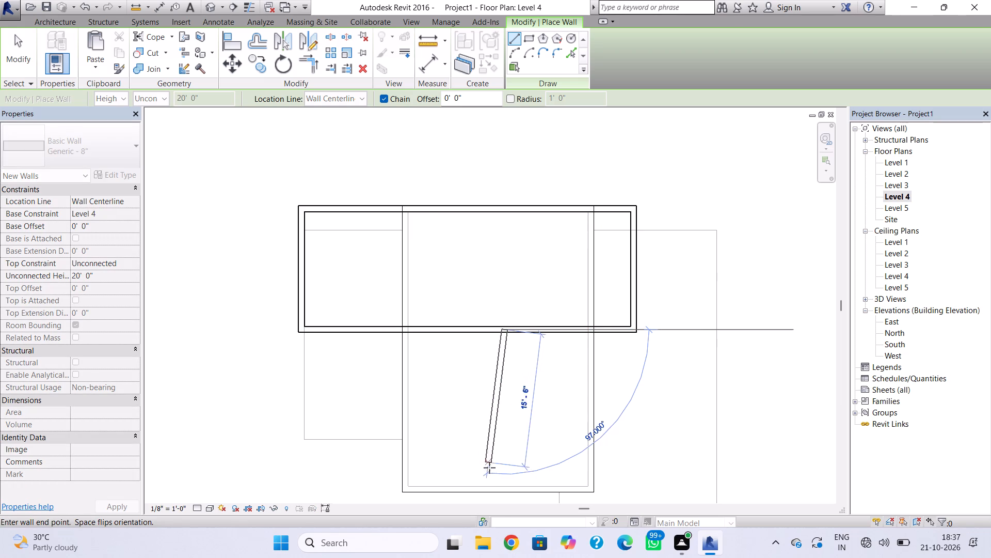
middle_click_drag(509, 497, 486, 330)
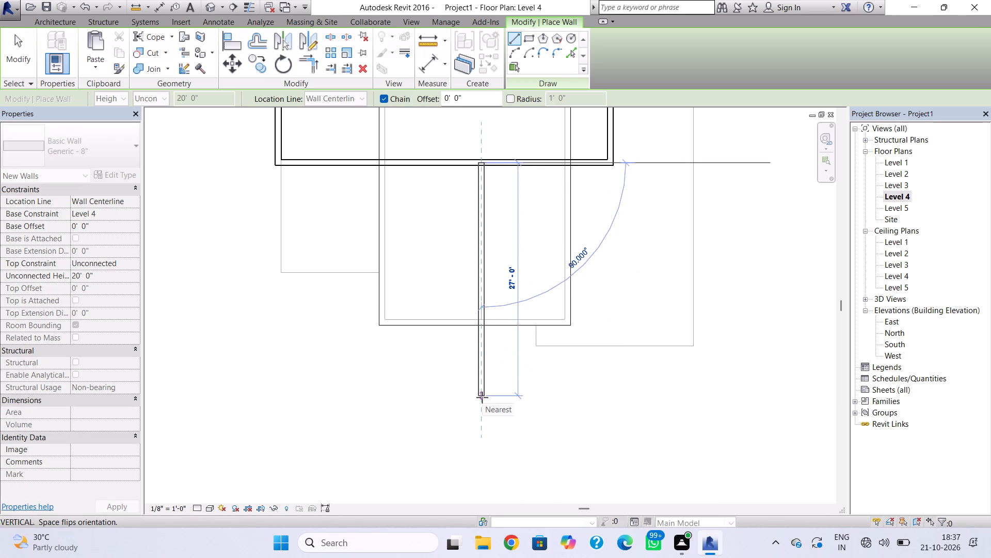
left_click(482, 397)
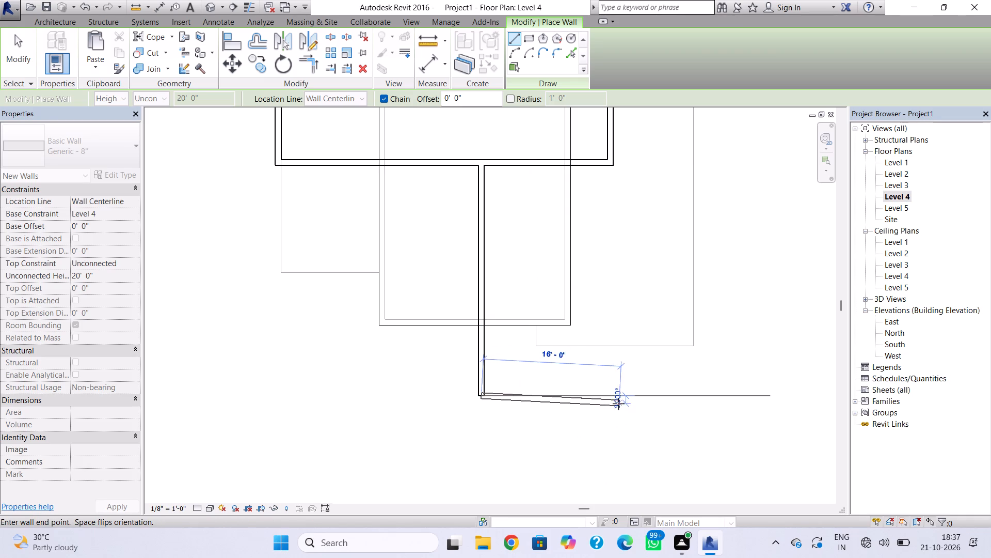
left_click(613, 395)
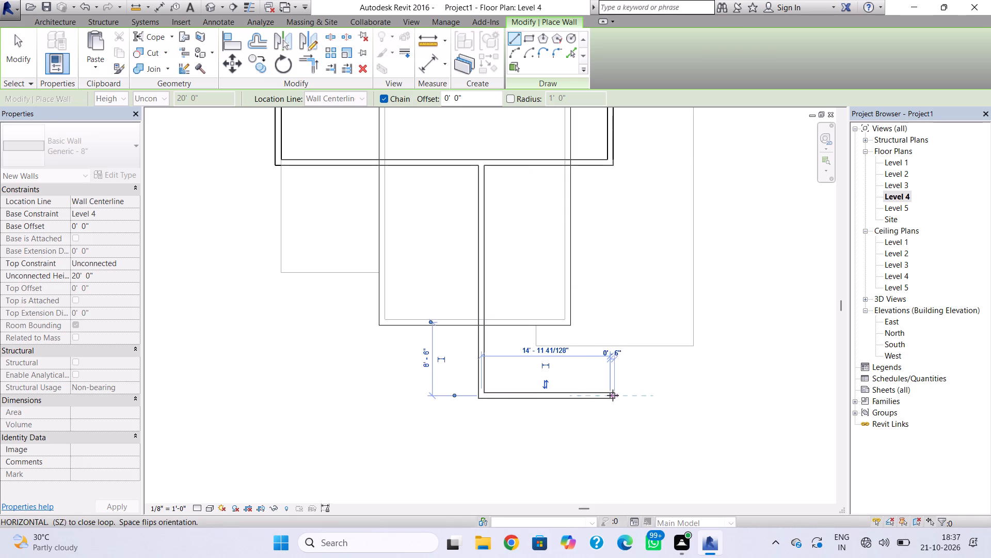
left_click(609, 164)
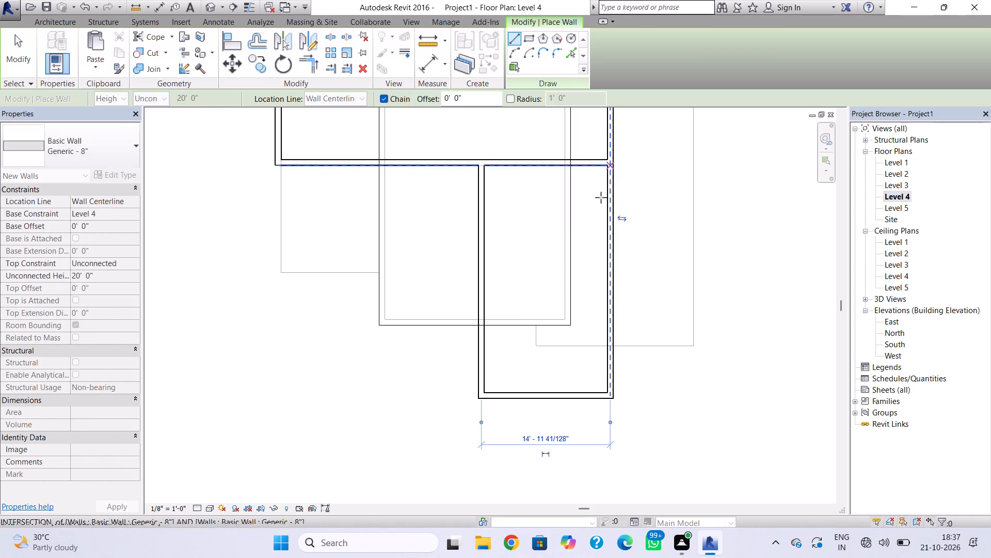
Set the unconnected height of all six Level 4 walls to 12' after checking them in 3D.
left_click(207, 8)
middle_click_drag(351, 243, 357, 306)
scroll(357, 306, "down", 2)
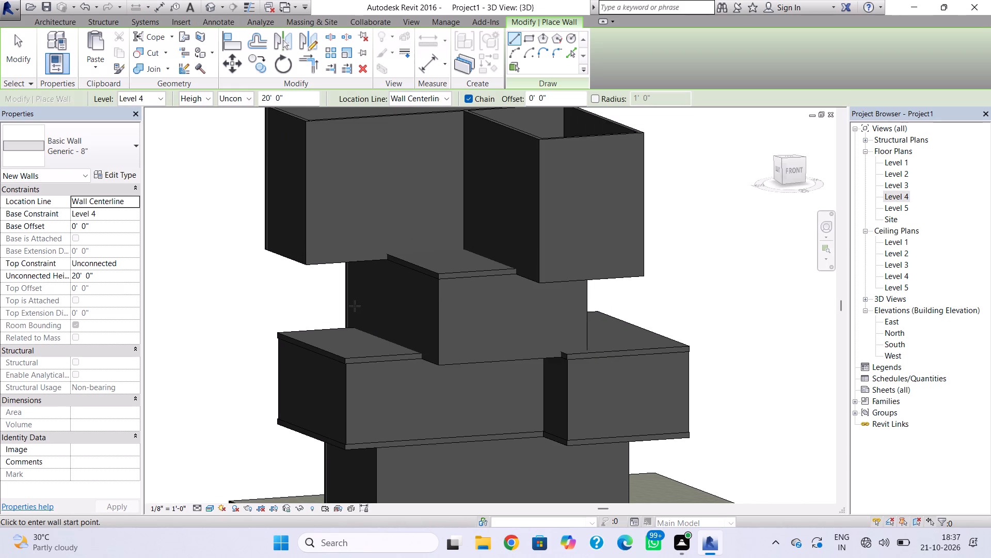
middle_click_drag(355, 306, 385, 289)
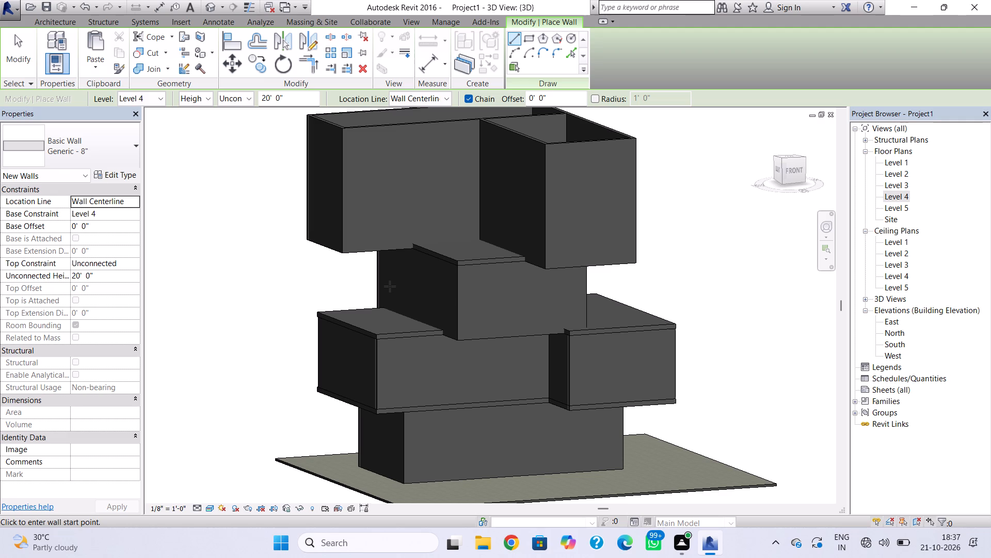
middle_click_drag(402, 308, 382, 371)
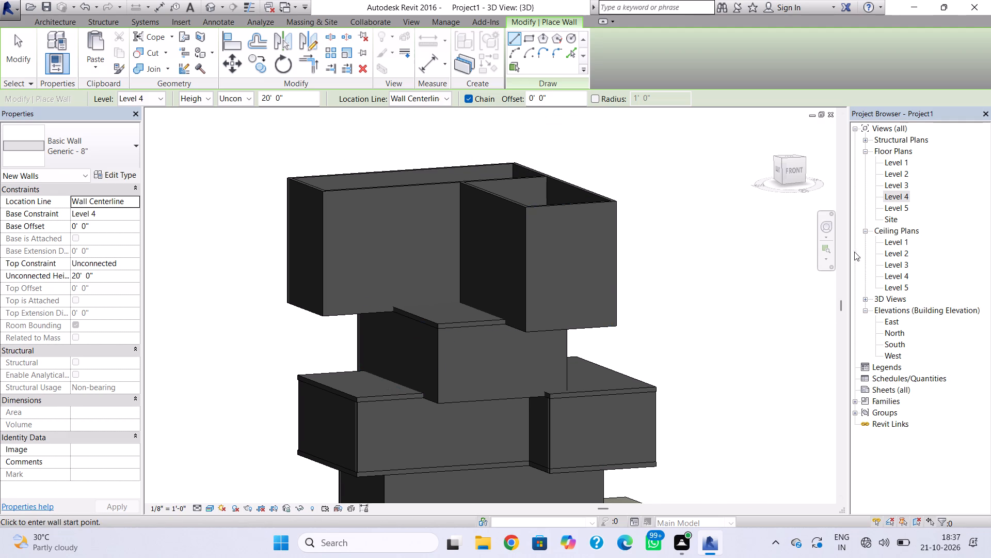
double_click(907, 191)
scroll(637, 355, "down", 1)
middle_click_drag(635, 395, 629, 423)
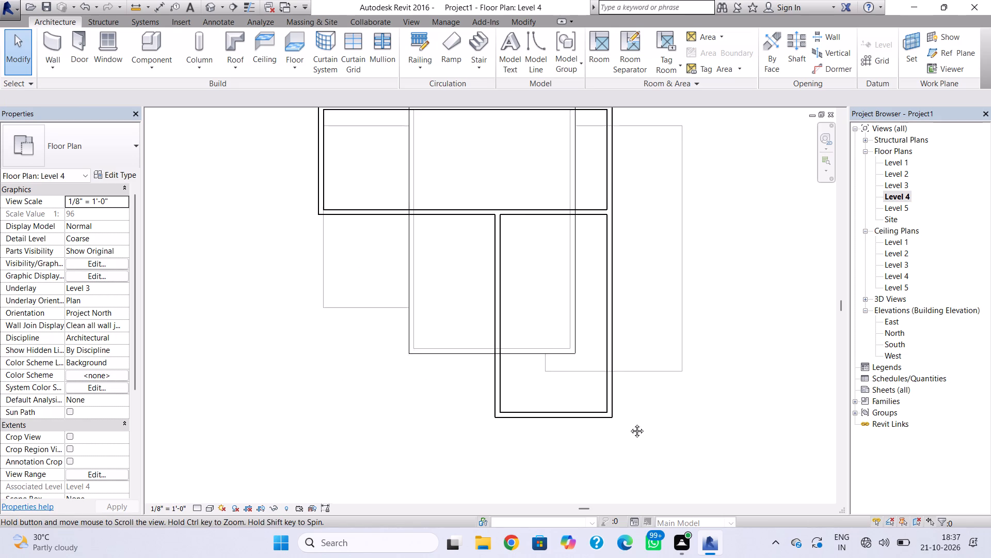
middle_click_drag(629, 423, 627, 428)
scroll(612, 426, "down", 2)
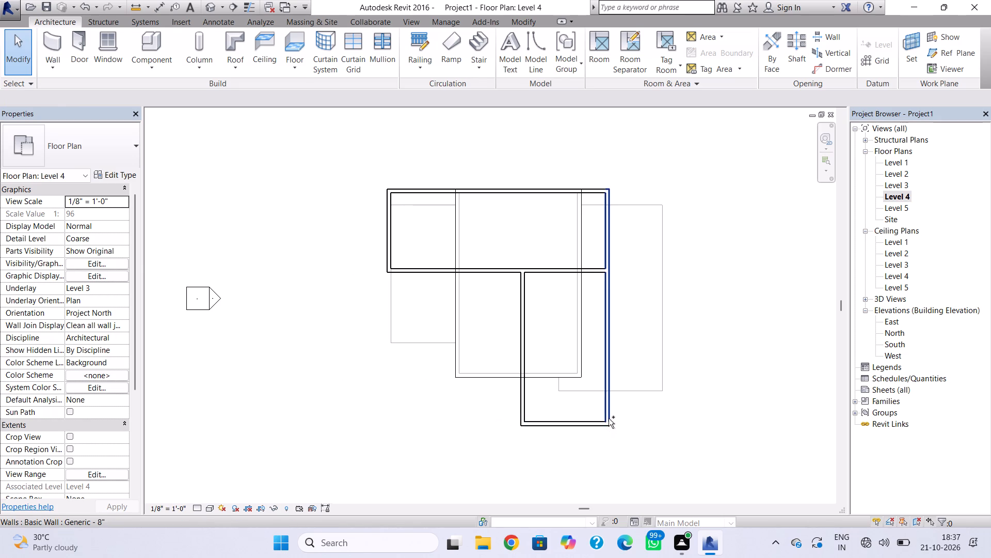
left_click(609, 419, "ctrl")
left_click(598, 420, "ctrl")
left_click(525, 398, "ctrl")
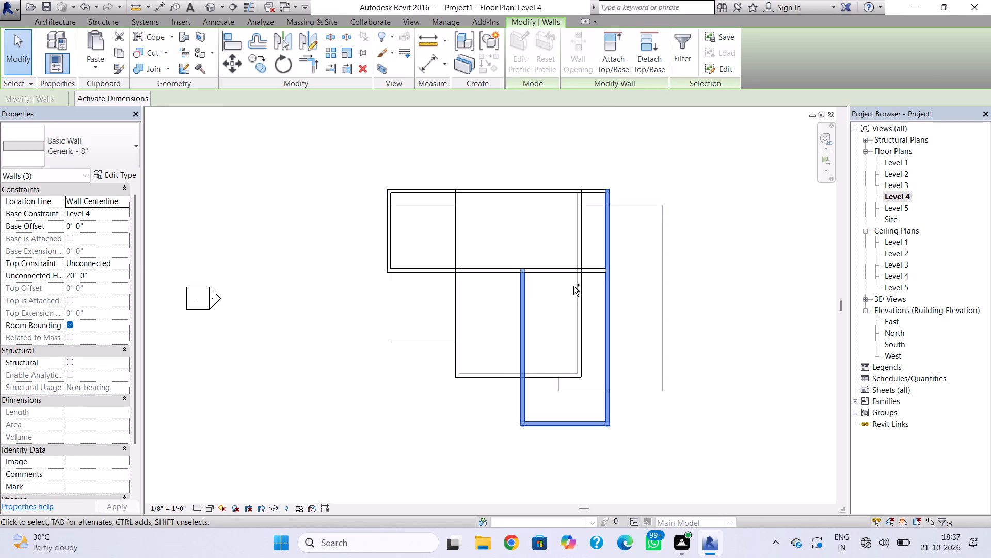
left_click(573, 265, "ctrl")
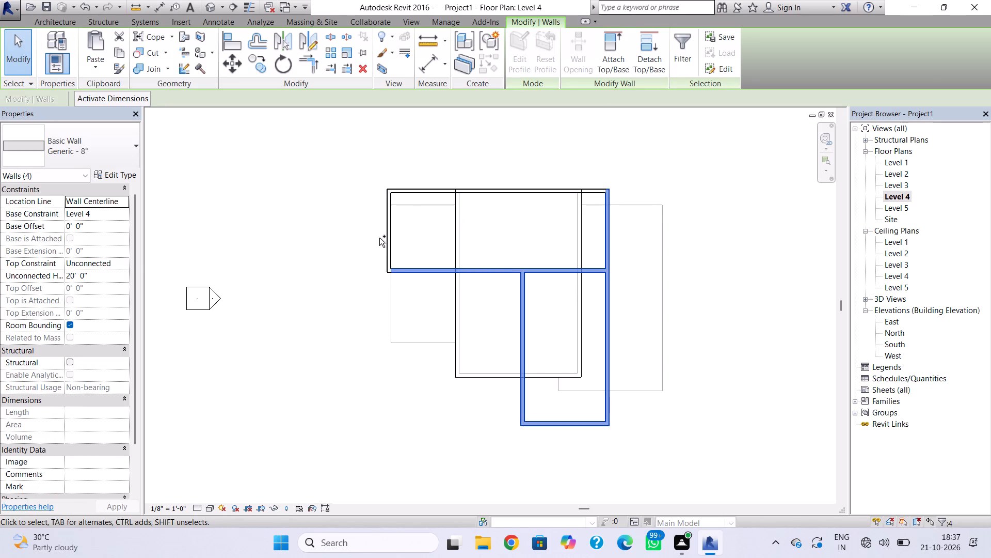
left_click(390, 238, "ctrl")
left_click(422, 187, "ctrl")
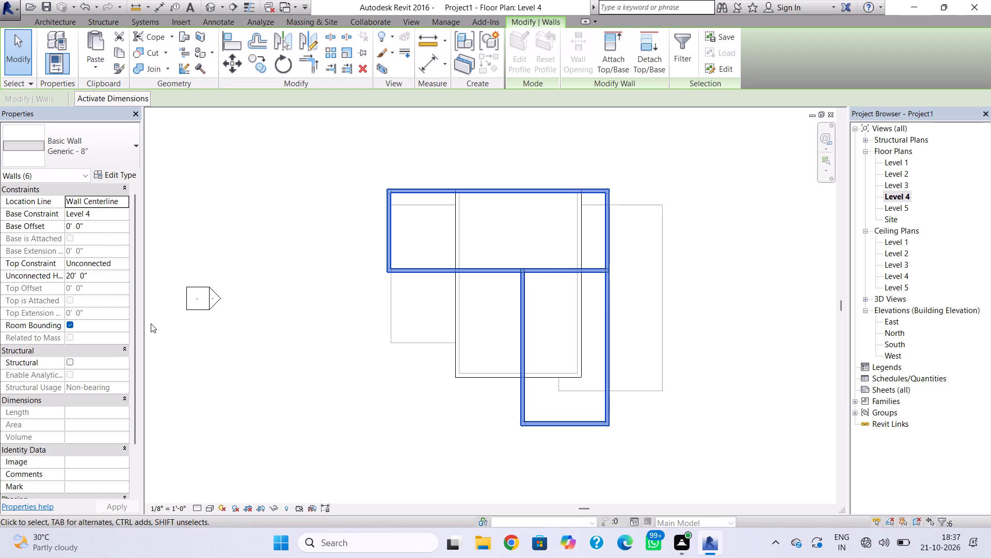
left_click(124, 278)
left_click_drag(124, 278, 7, 280)
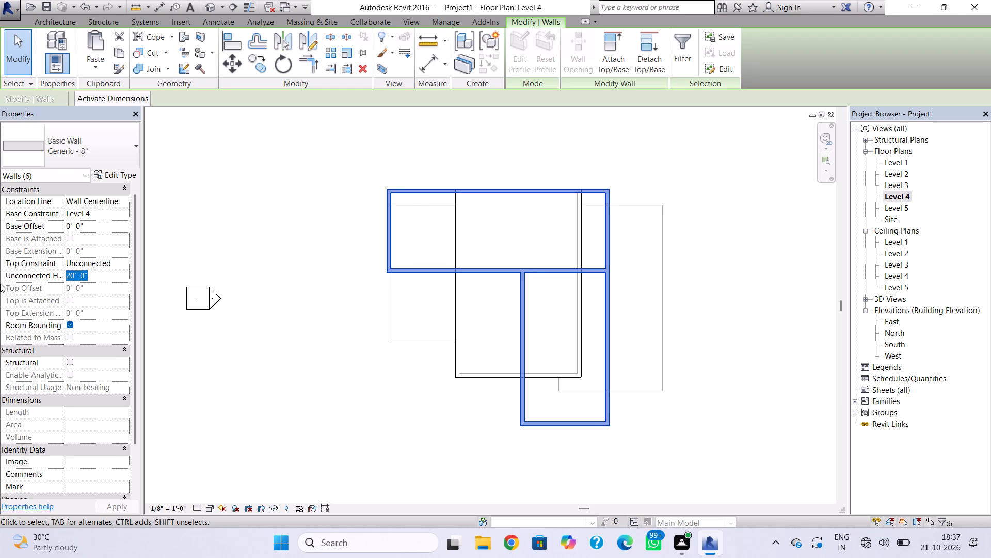
key("1")
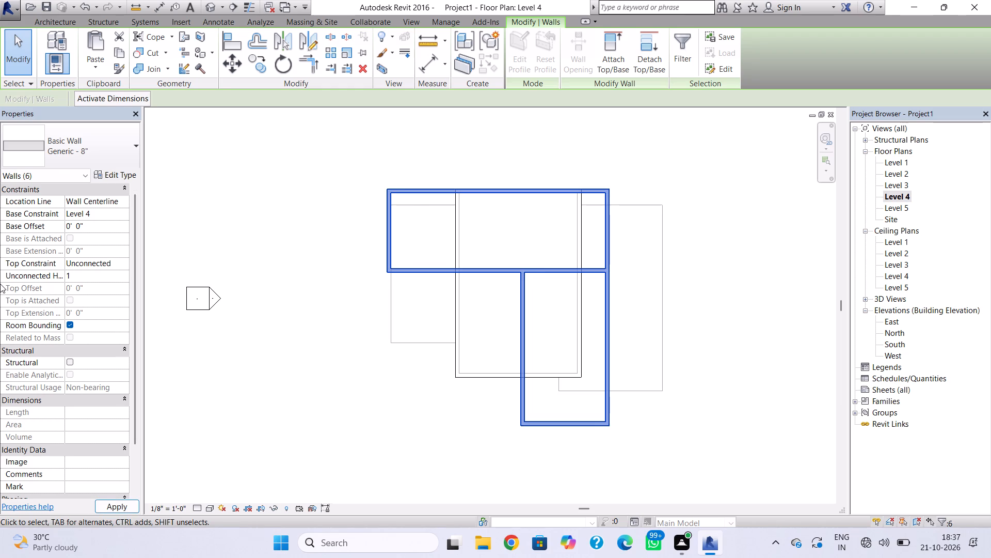
key("2")
key("apostrophe")
key("Return")
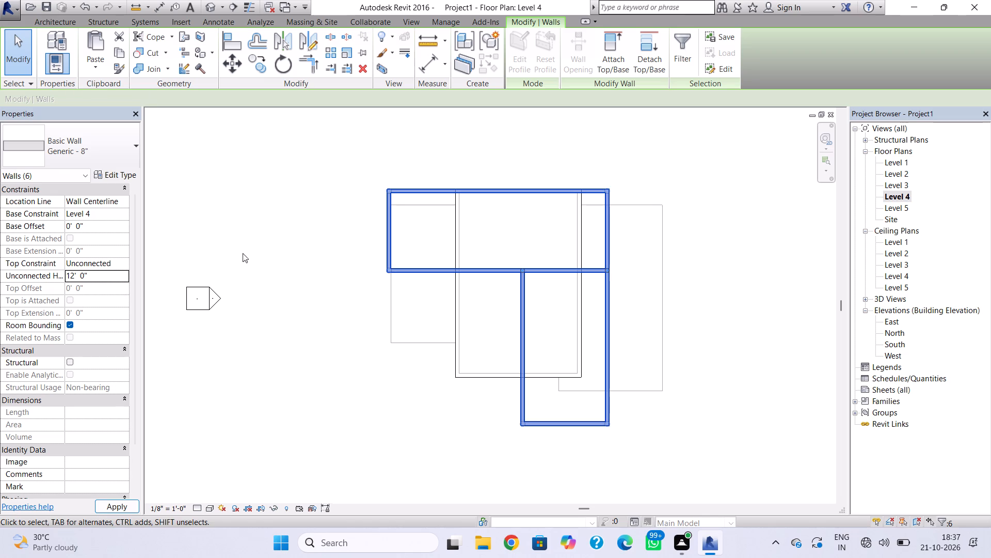
Edit the Level 4 roof's footprint and shorten its west boundary line to 18' 6", ending at the wall rectangle's south outer face.
left_click(211, 14)
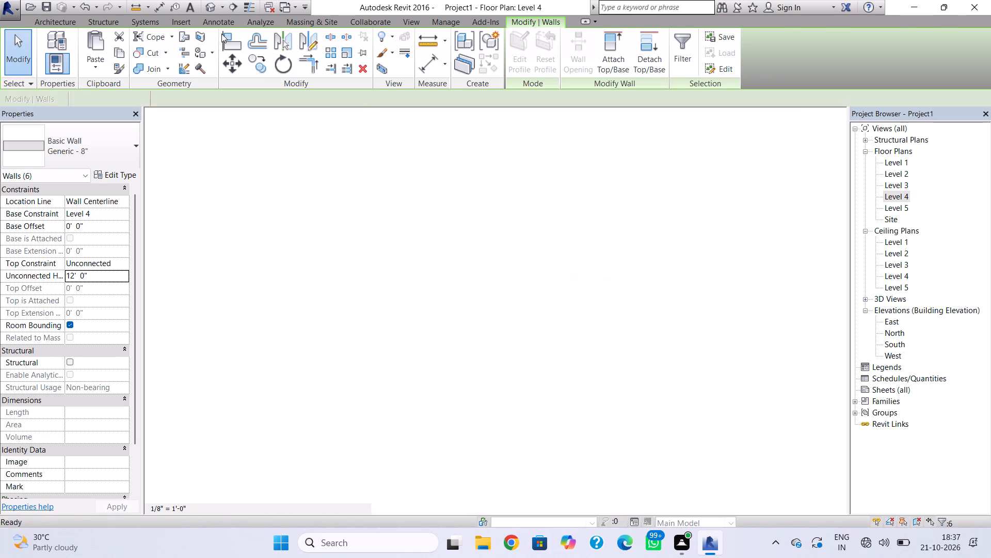
scroll(404, 330, "down", 1)
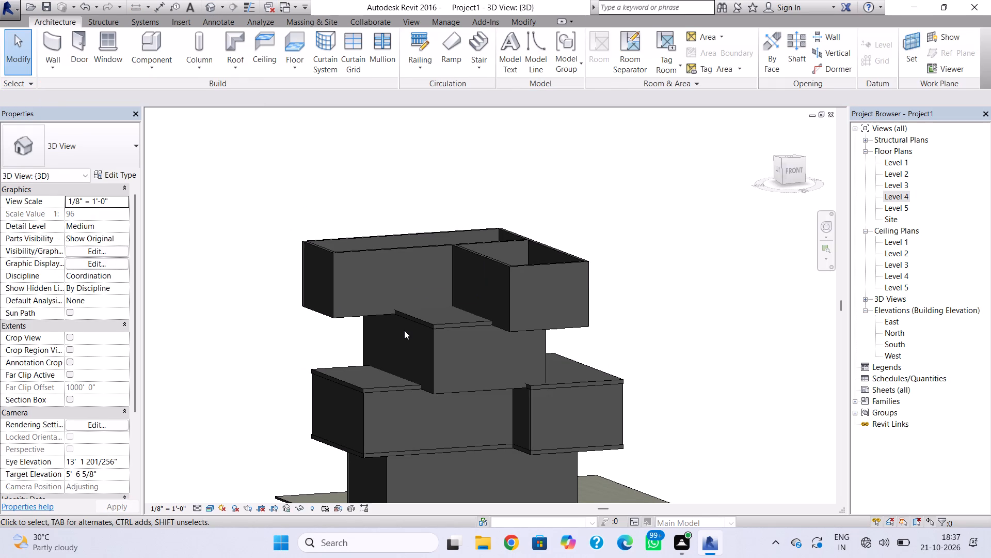
left_click(890, 199)
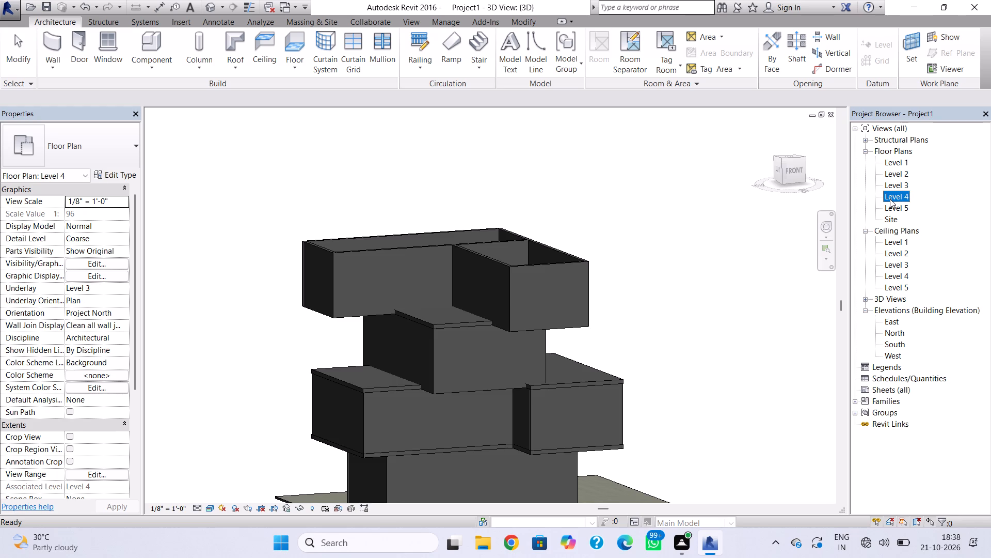
double_click(890, 199)
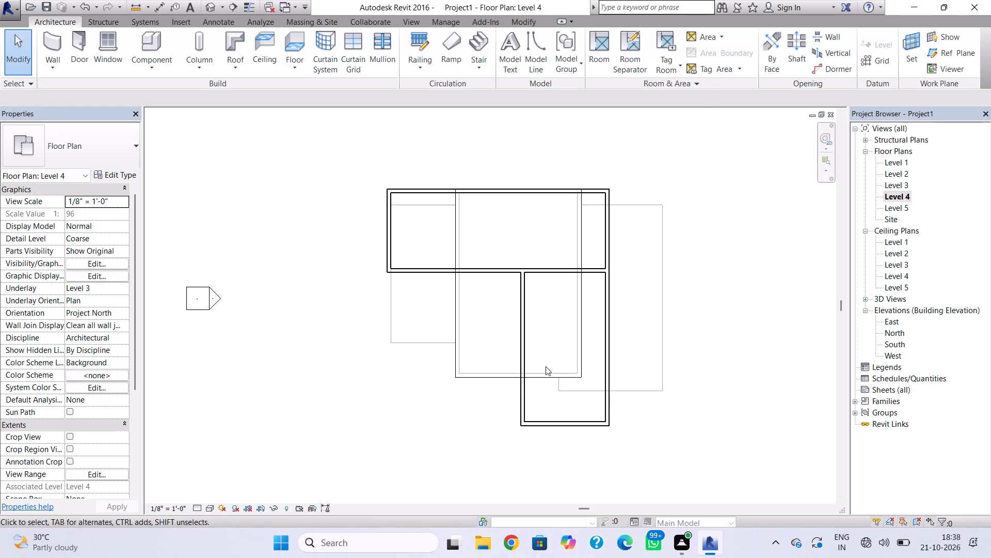
left_click(451, 236)
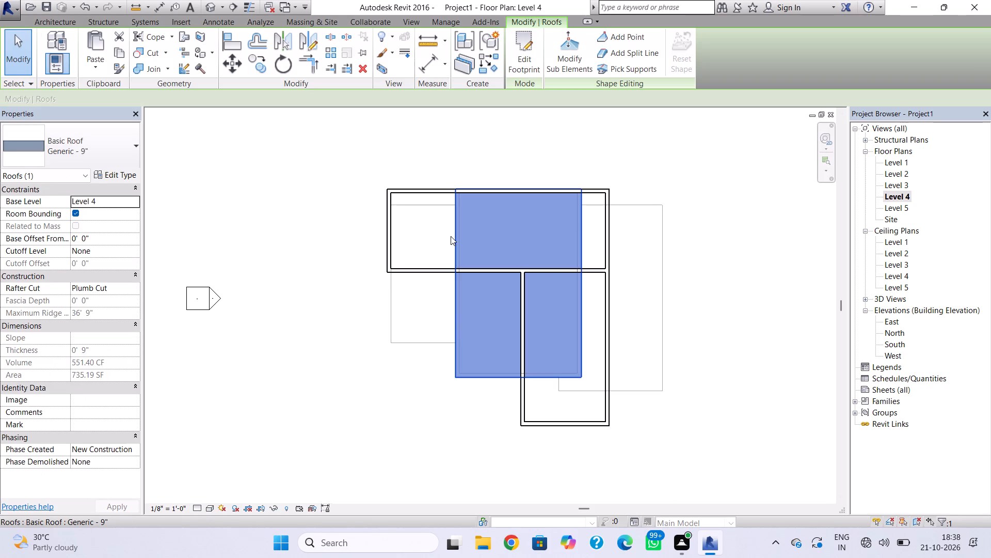
left_click(451, 236)
double_click(455, 236)
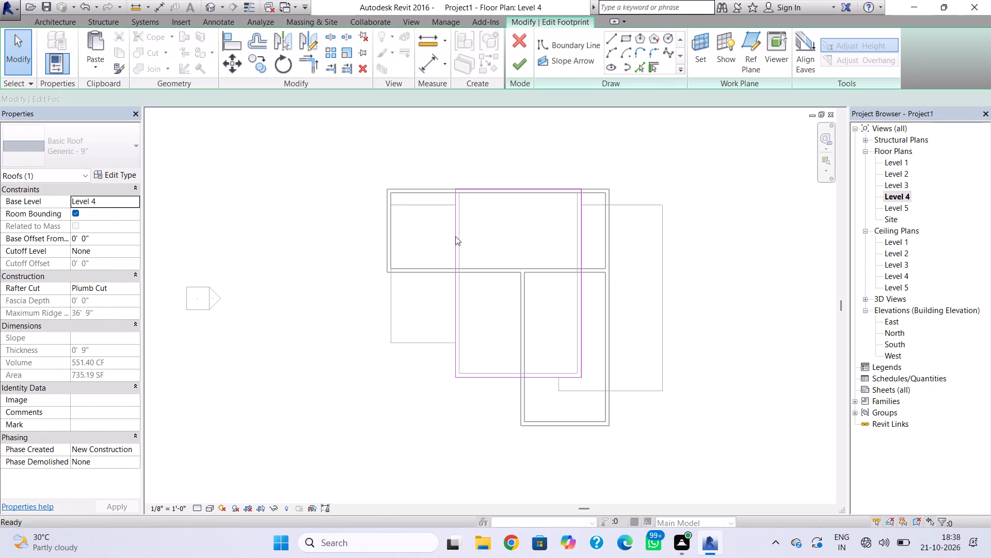
left_click(454, 219)
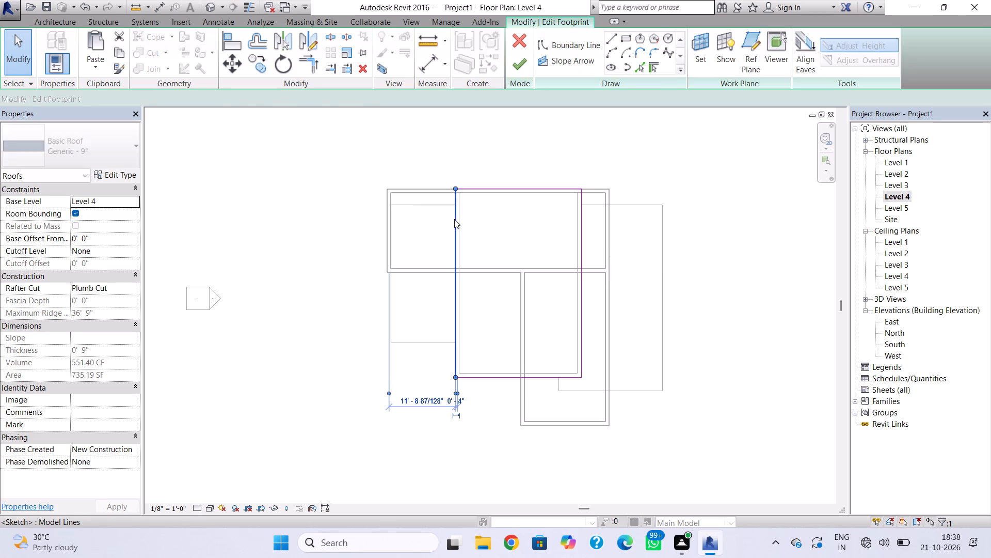
left_click_drag(456, 190, 456, 261)
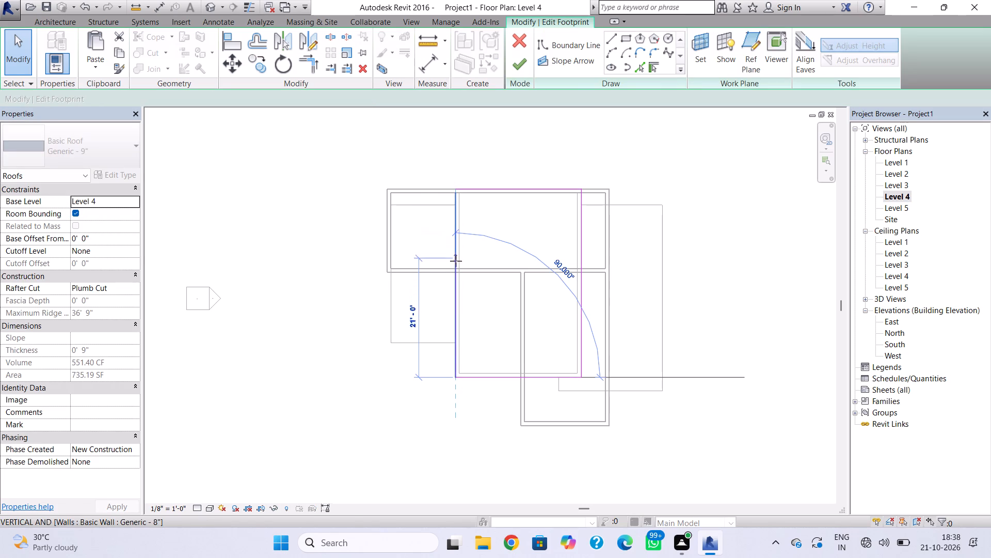
left_click_drag(456, 261, 456, 272)
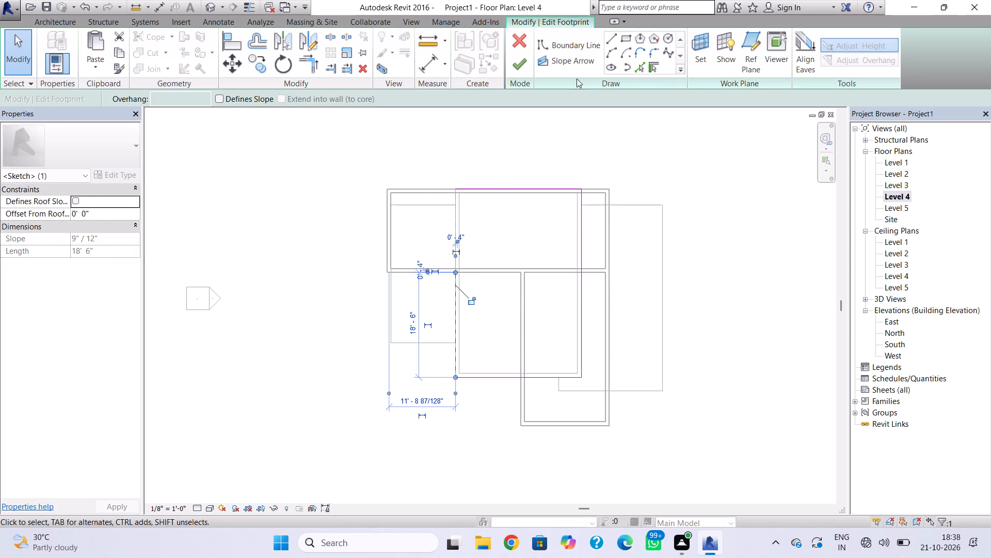
Draw roof boundary lines around the west overhang, following the walls' outer faces, 14' 8" north to south, back to the shortened line.
left_click(607, 37)
scroll(466, 200, "up", 2)
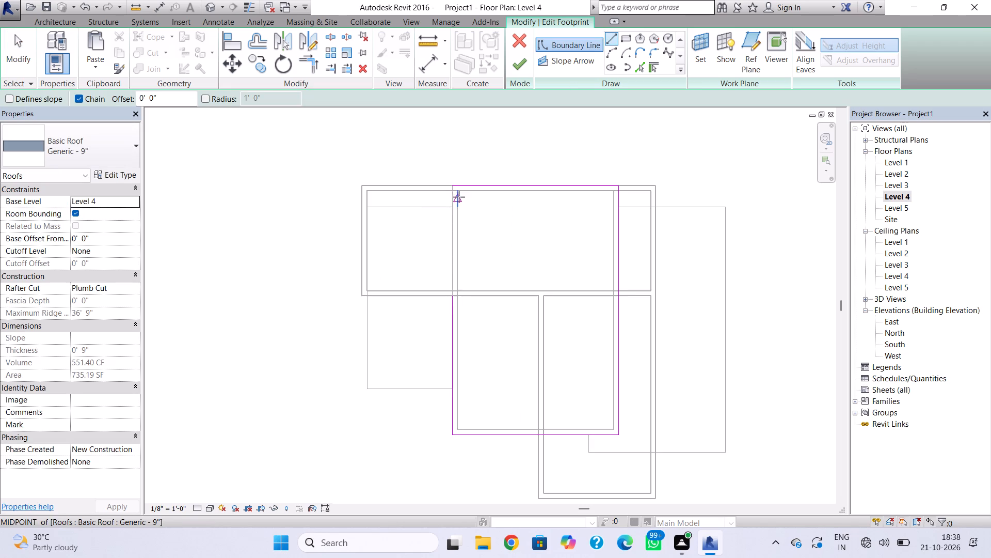
scroll(457, 193, "up", 2)
left_click(452, 182)
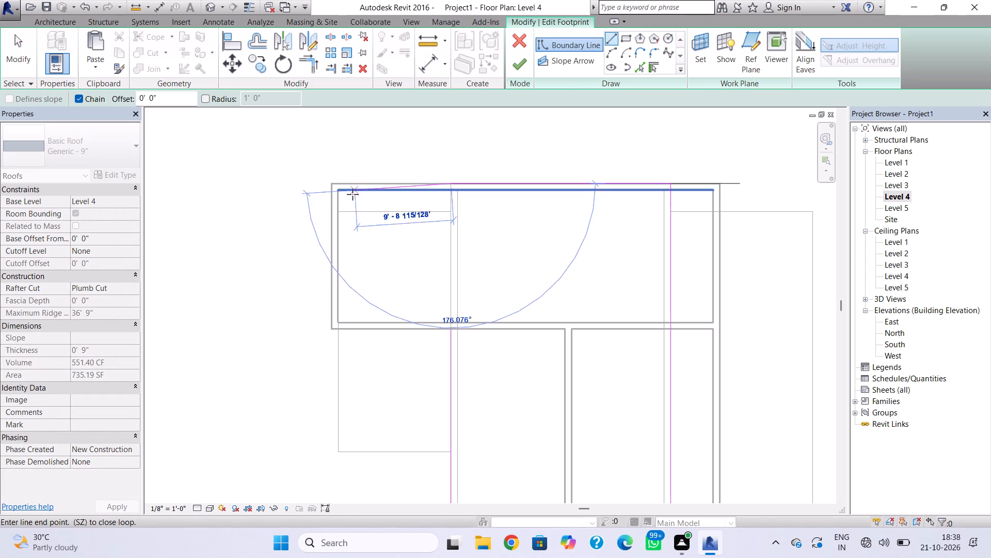
left_click(331, 187)
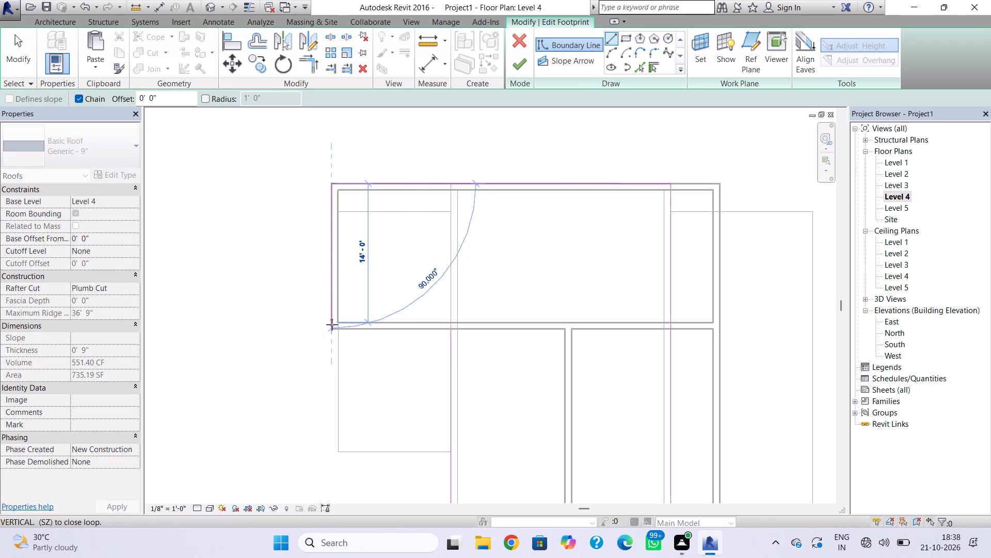
left_click(333, 329)
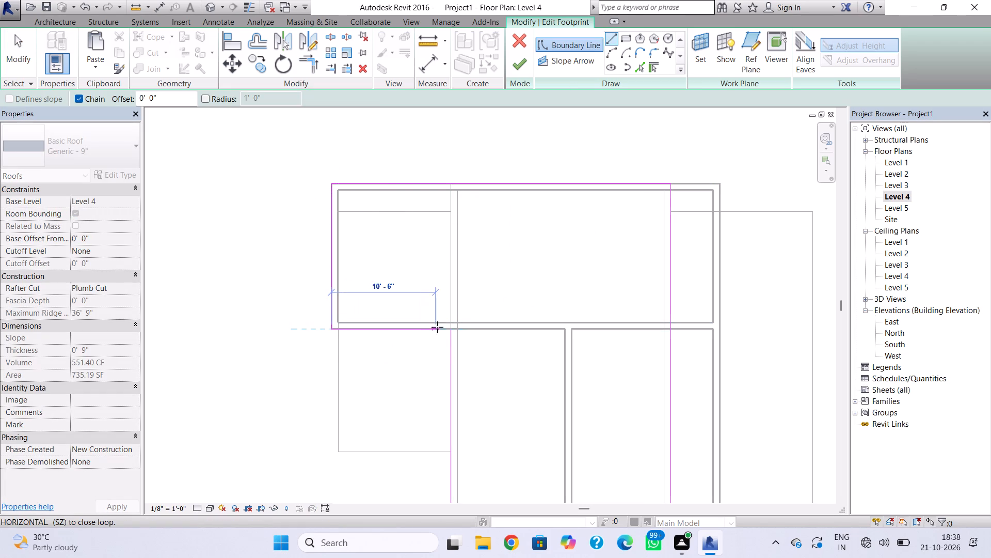
left_click(451, 327)
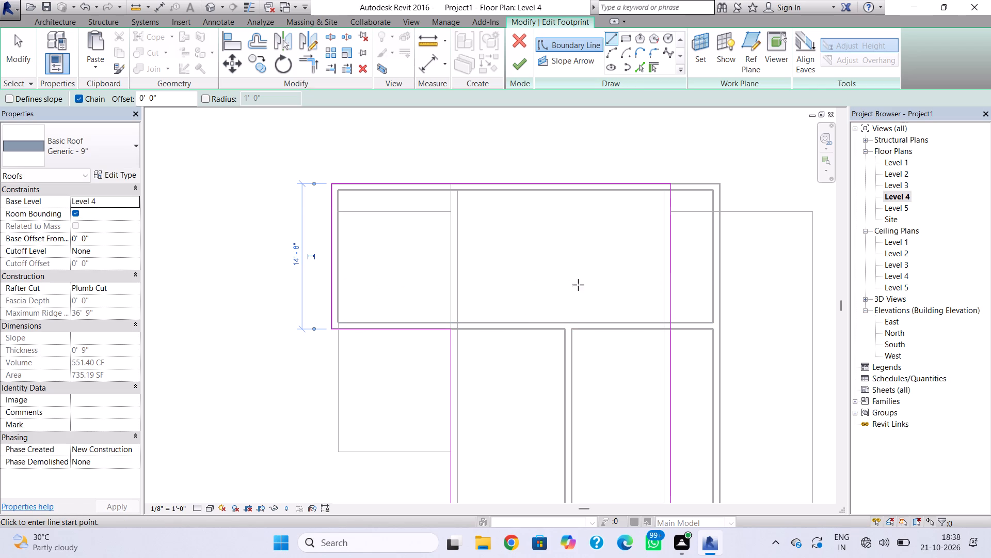
key("Escape")
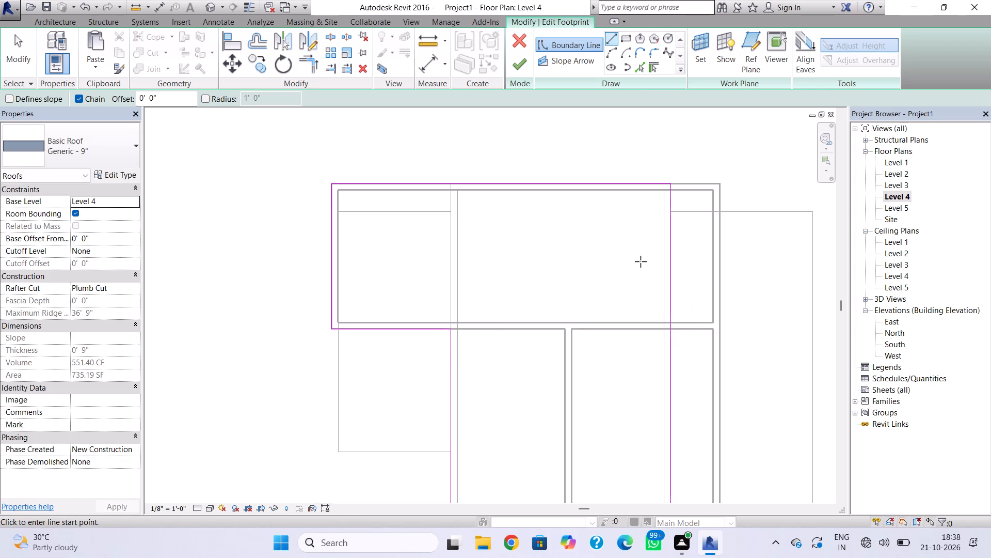
key("Escape")
Delete the east boundary line of the Level 4 roof footprint.
left_click(672, 267)
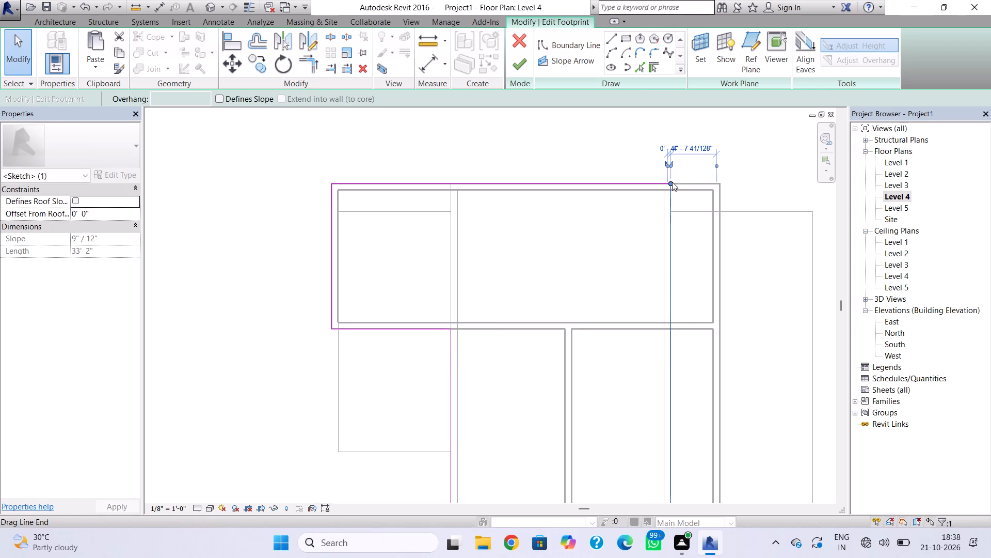
scroll(673, 316, "down", 3)
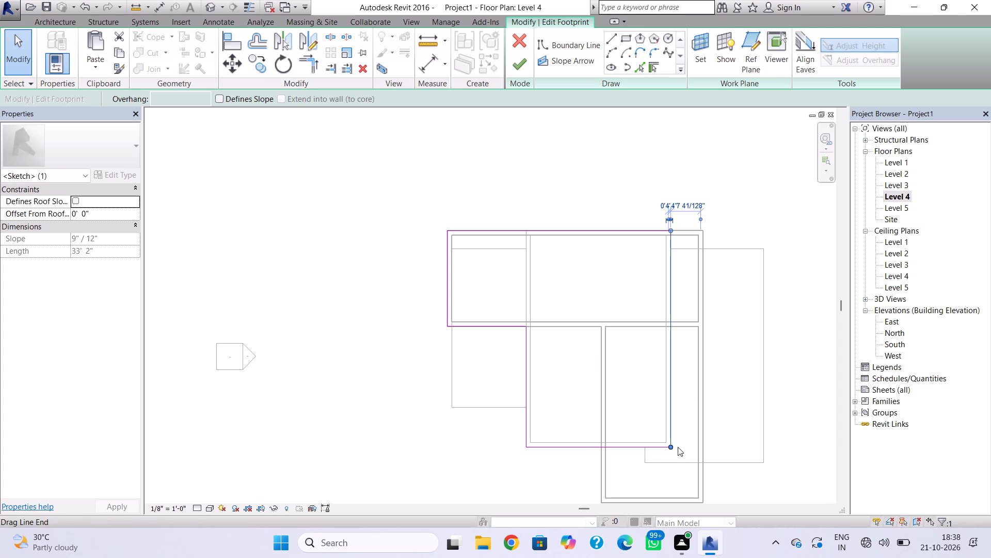
key("Delete")
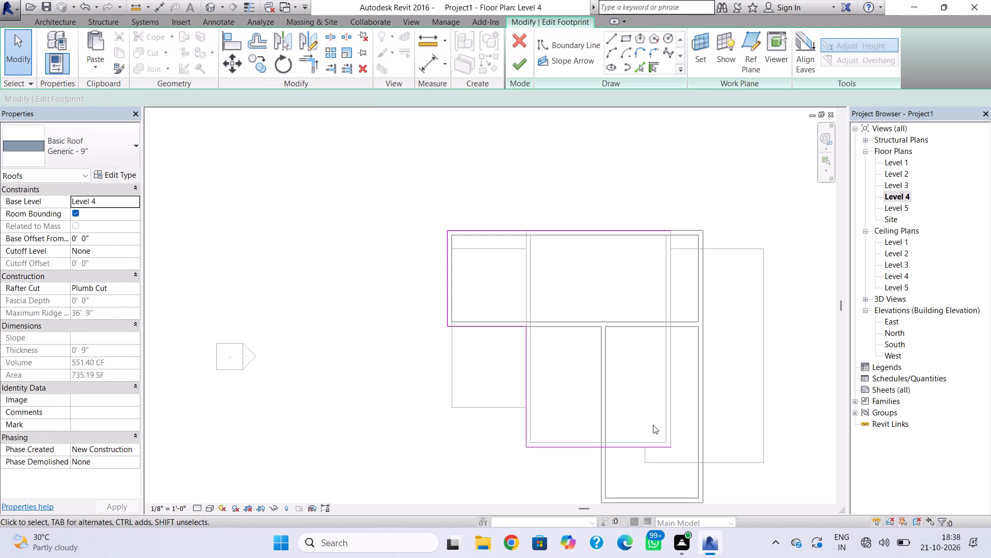
Draw roof boundary lines extending the south edge about 4' 11" east, running 33' 2" north along the walls' outer face, and closing at the north line.
left_click(610, 41)
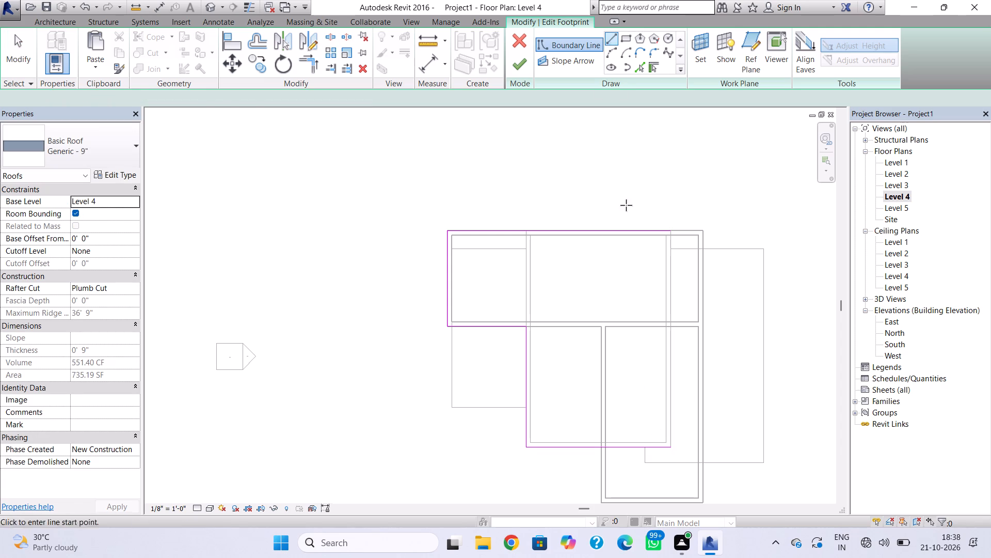
scroll(661, 431, "up", 4)
left_click(672, 457)
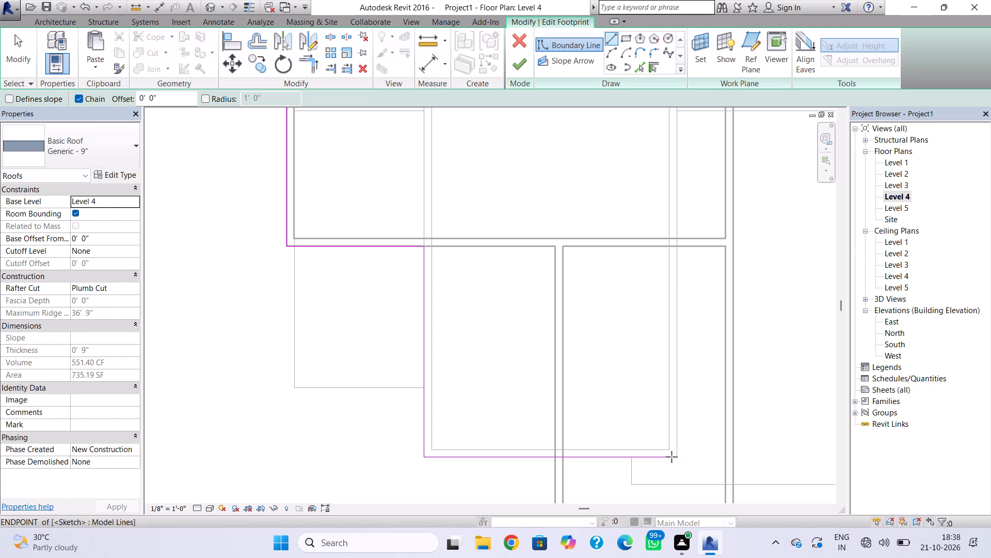
left_click(732, 456)
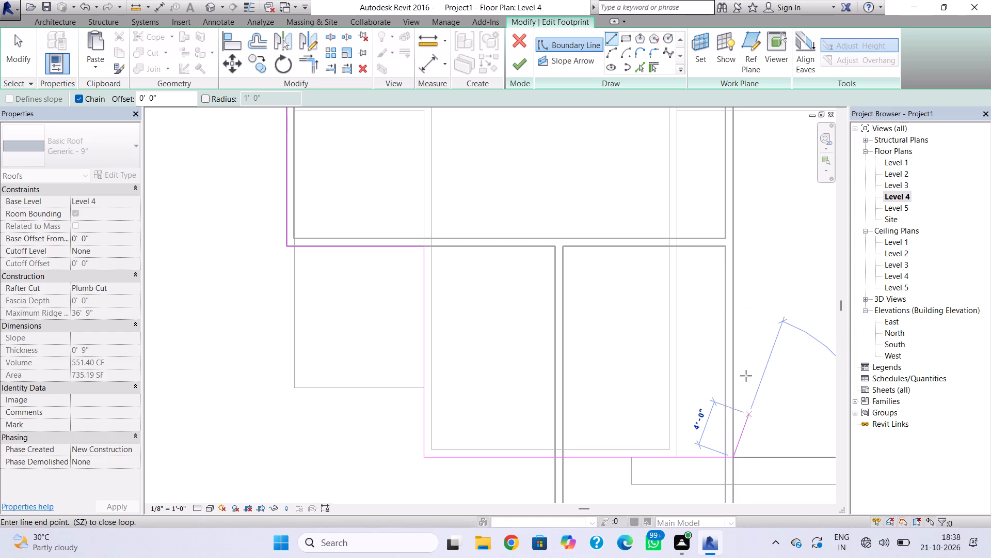
scroll(742, 285, "down", 1)
middle_click_drag(737, 314, 718, 459)
scroll(720, 433, "down", 1)
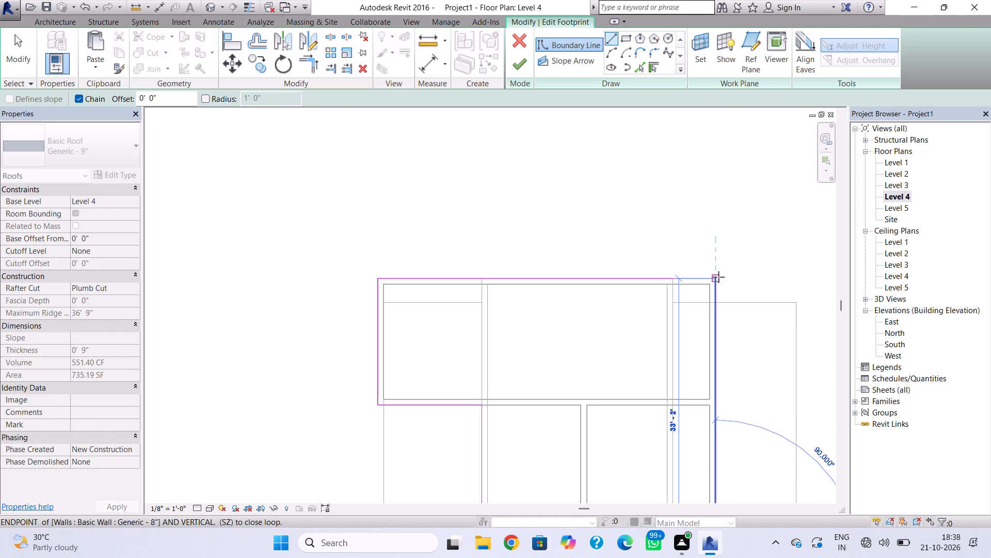
left_click(718, 277)
left_click(677, 282)
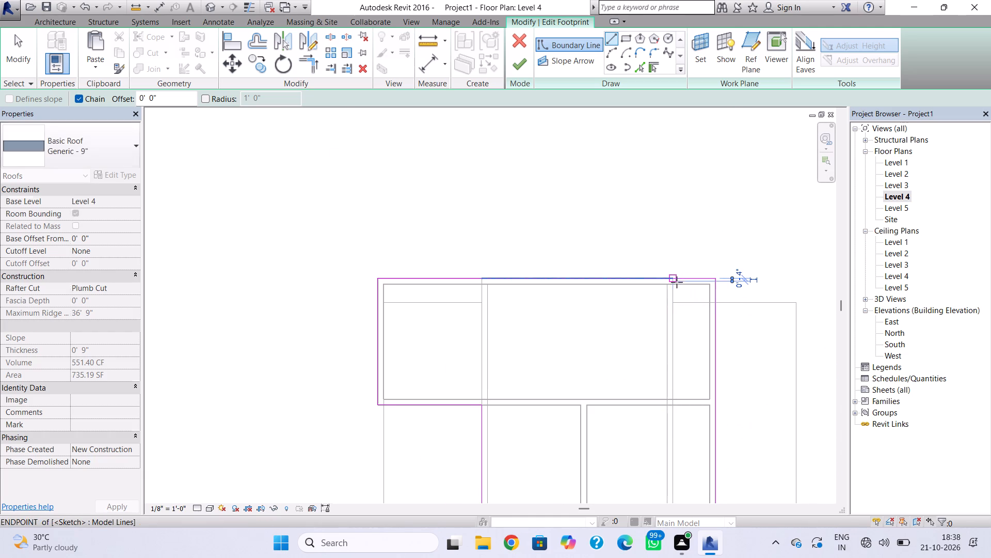
key("Escape")
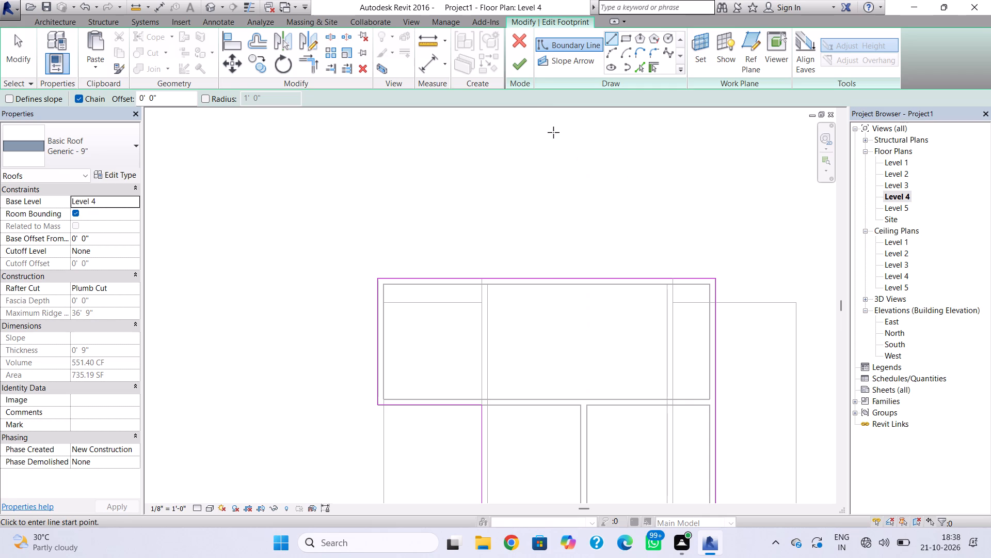
Finish the Level 4 roof footprint, try to attach the walls to the roof, and check the model in 3D.
left_click(530, 64)
left_click(534, 283)
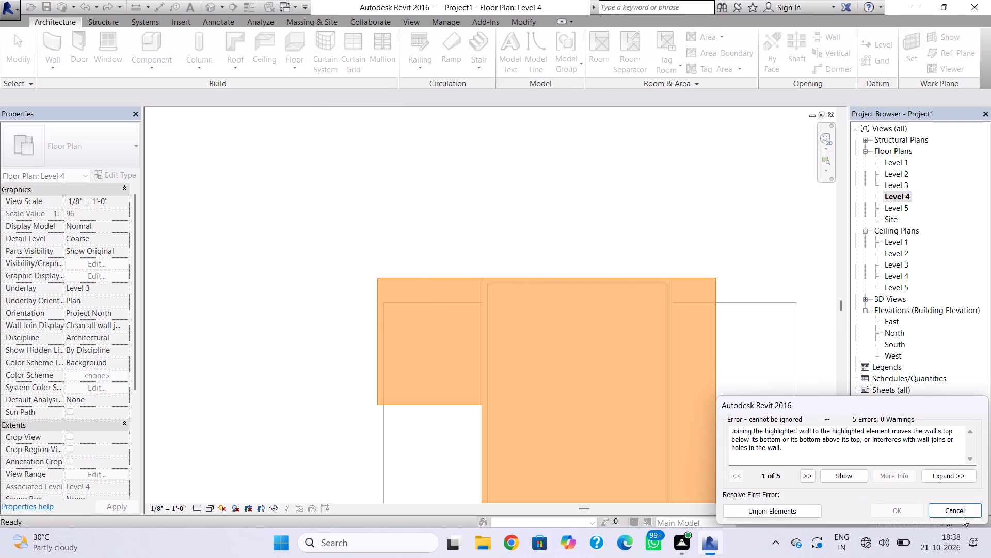
left_click(963, 515)
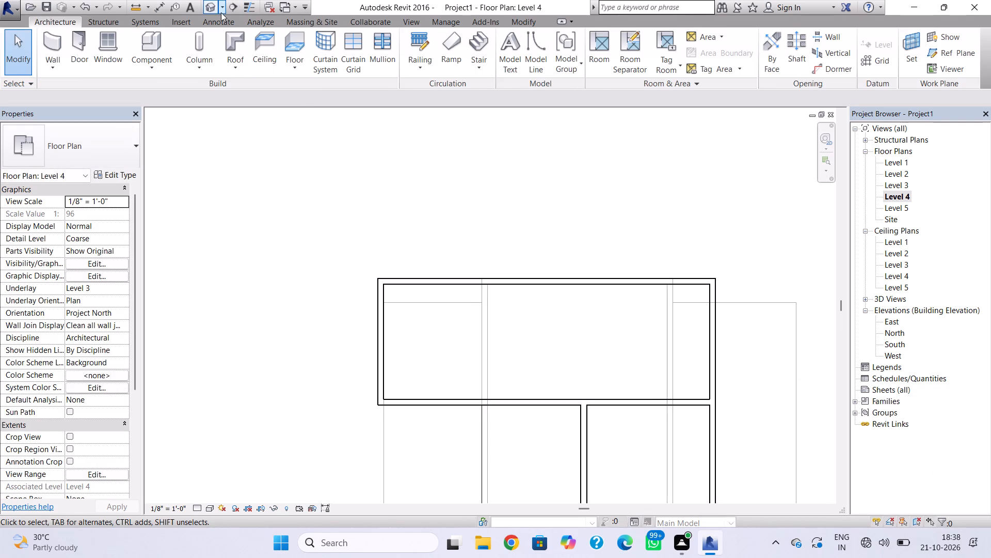
left_click(211, 11)
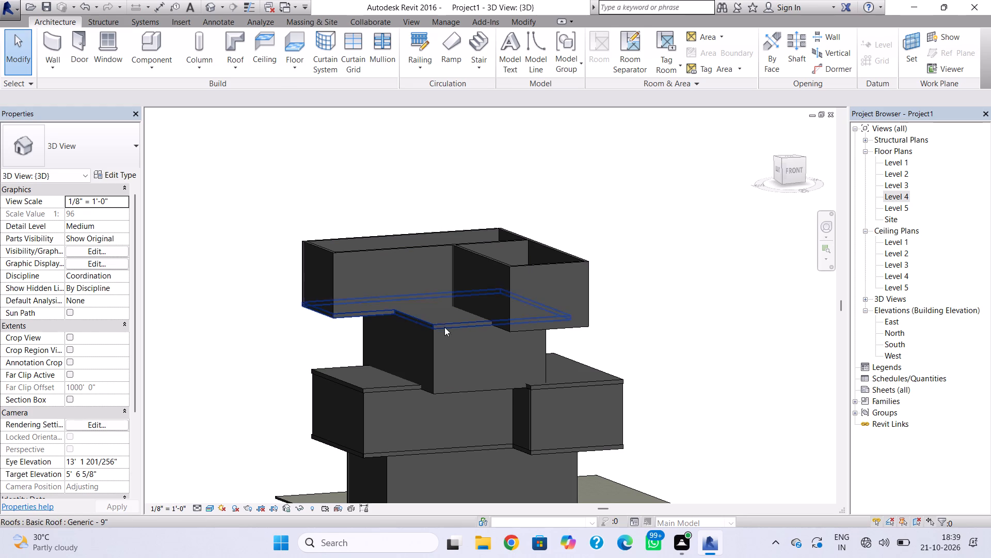
In the Level 4 plan, move the west wall of the south wing 2' 6" west.
double_click(897, 194)
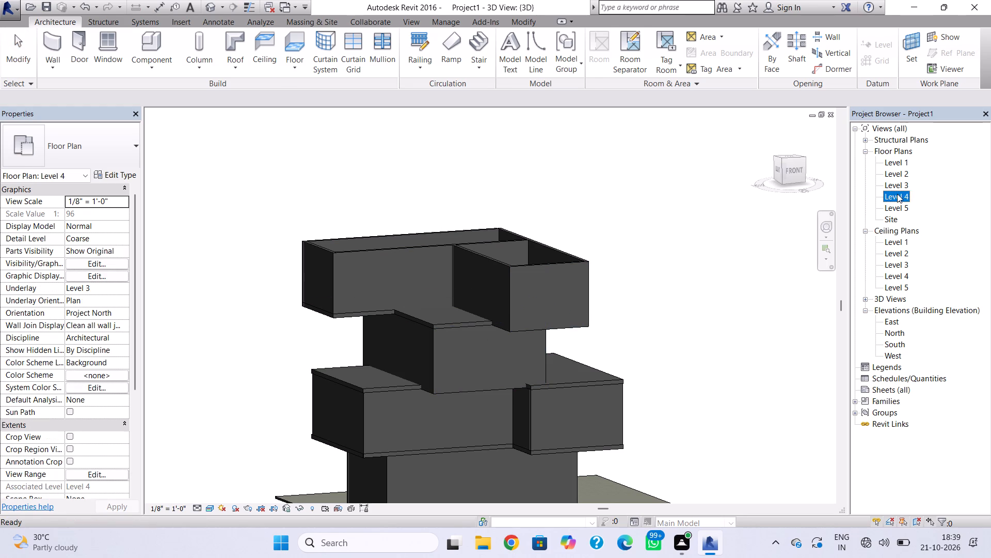
scroll(665, 370, "down", 2)
middle_click_drag(661, 375, 617, 255)
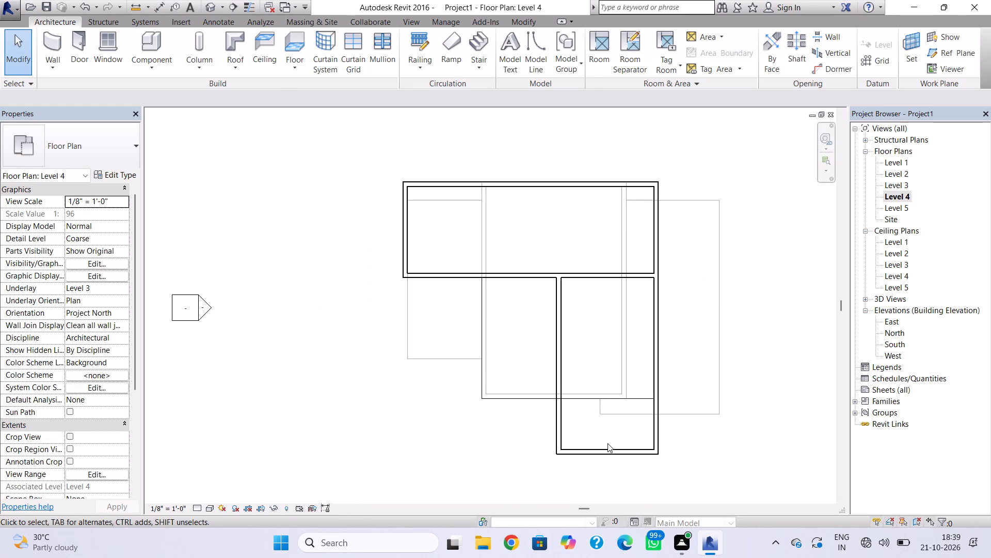
left_click(608, 449)
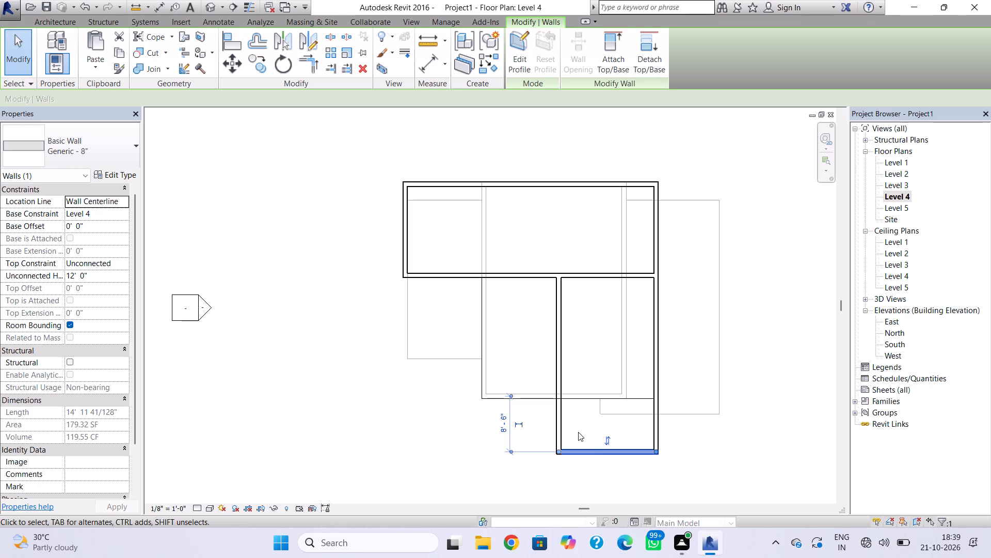
left_click(559, 418)
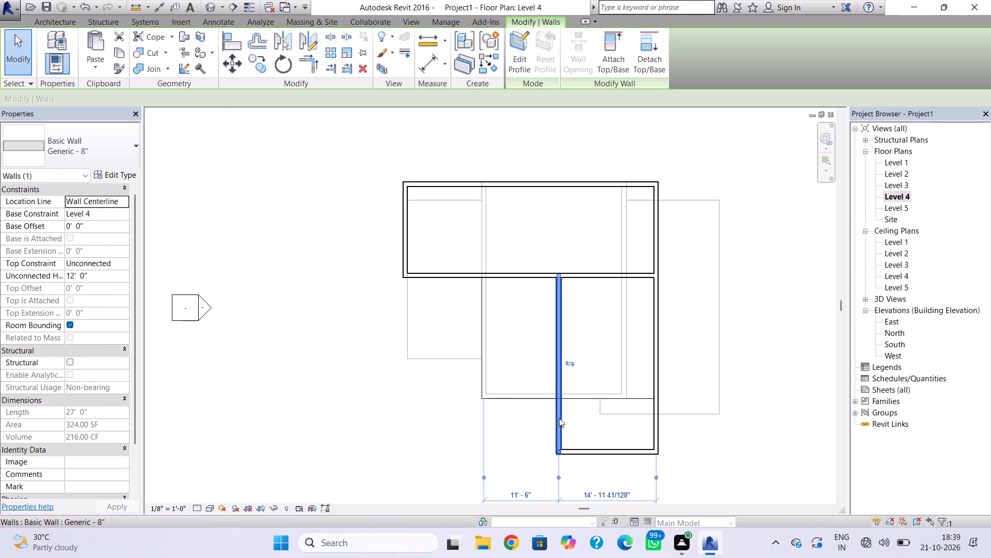
key("Left")
key("Left")
key("Left")
key("Left")
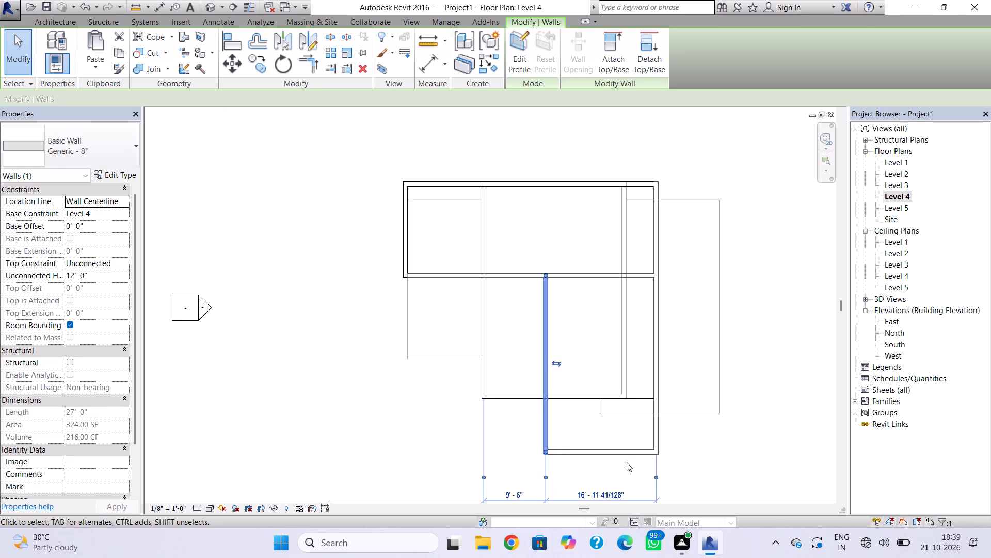
key("Left")
Move the south wing's end wall to 9' 0" from the wall line to its north, and check the building in 3D.
left_click(635, 456)
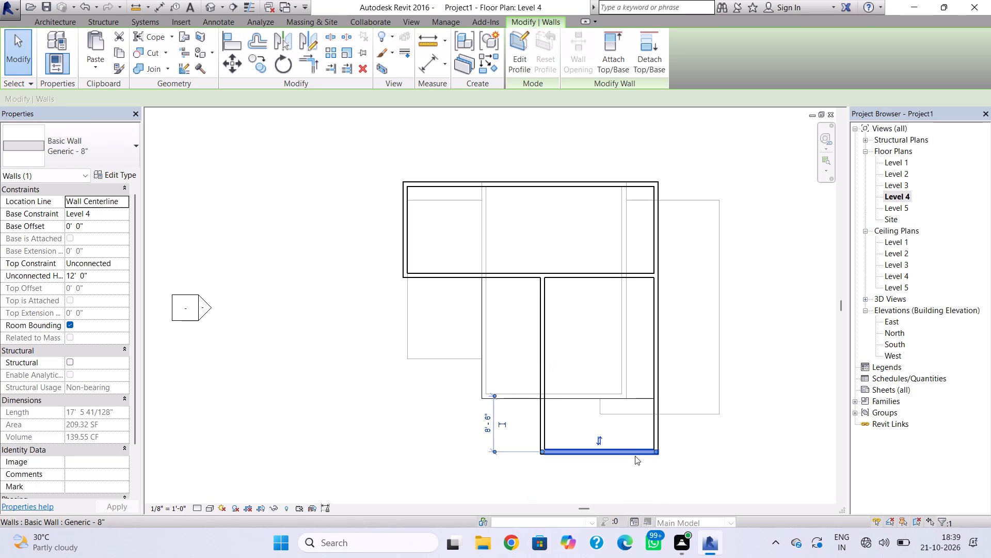
key("Up")
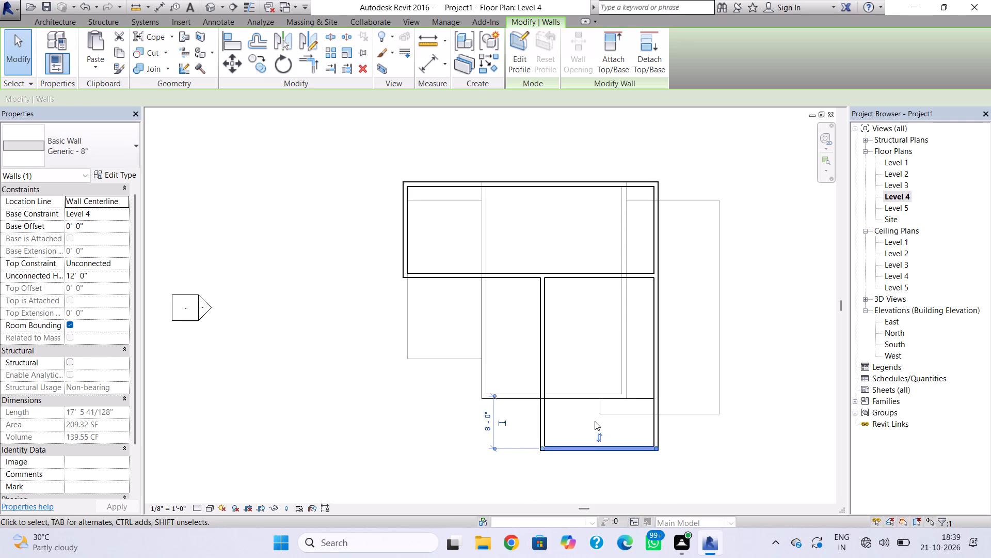
key("Down")
key("Down")
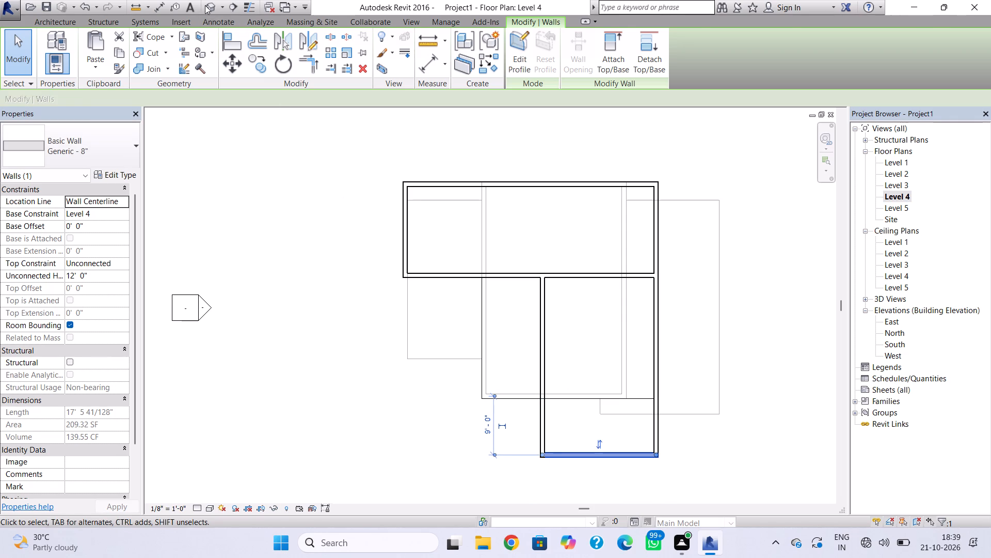
left_click(205, 3)
scroll(431, 349, "down", 2)
middle_click_drag(436, 366, 459, 336)
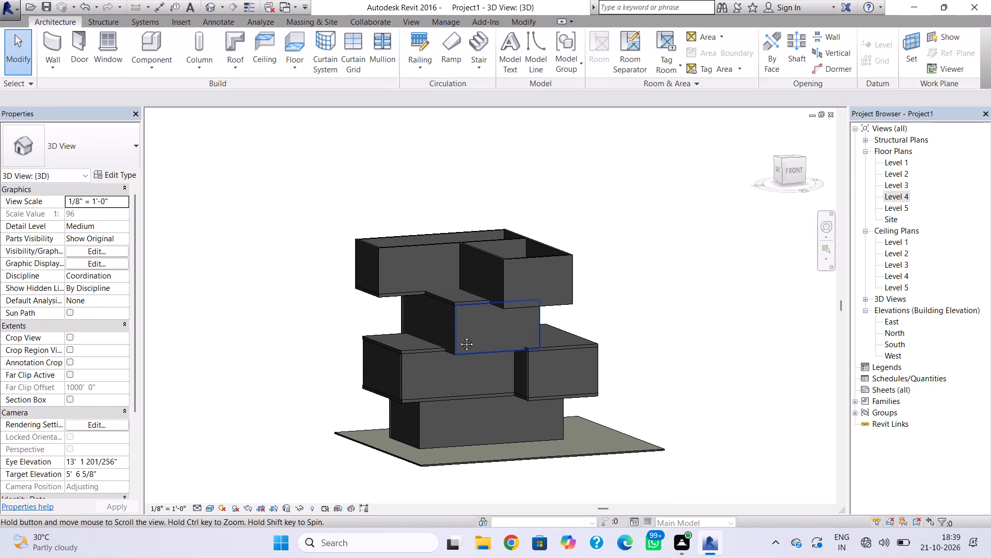
middle_click_drag(459, 336, 462, 339)
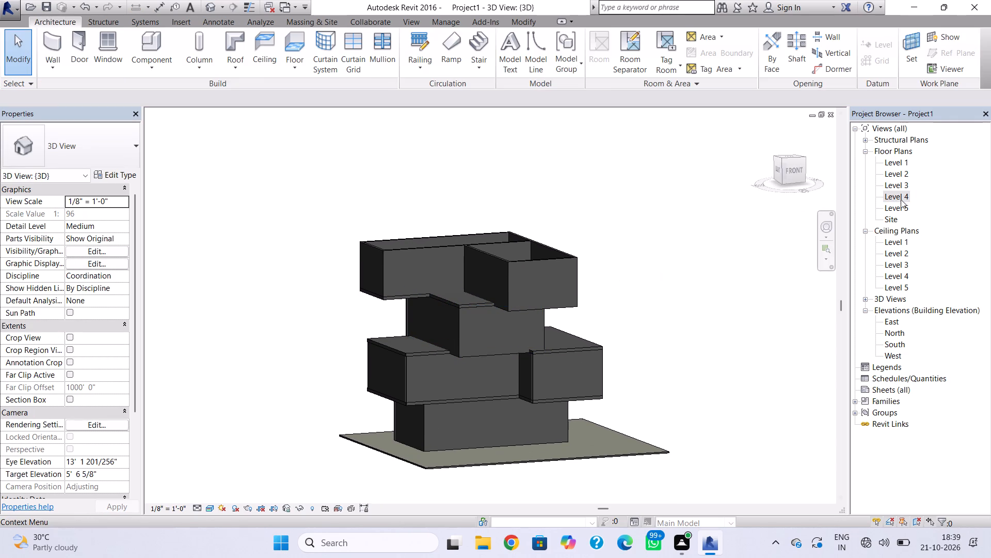
Start a roof by footprint on Level 5 and draw its north boundary line 39' 2" along the walls' outer face.
left_click(900, 204)
left_click(900, 204)
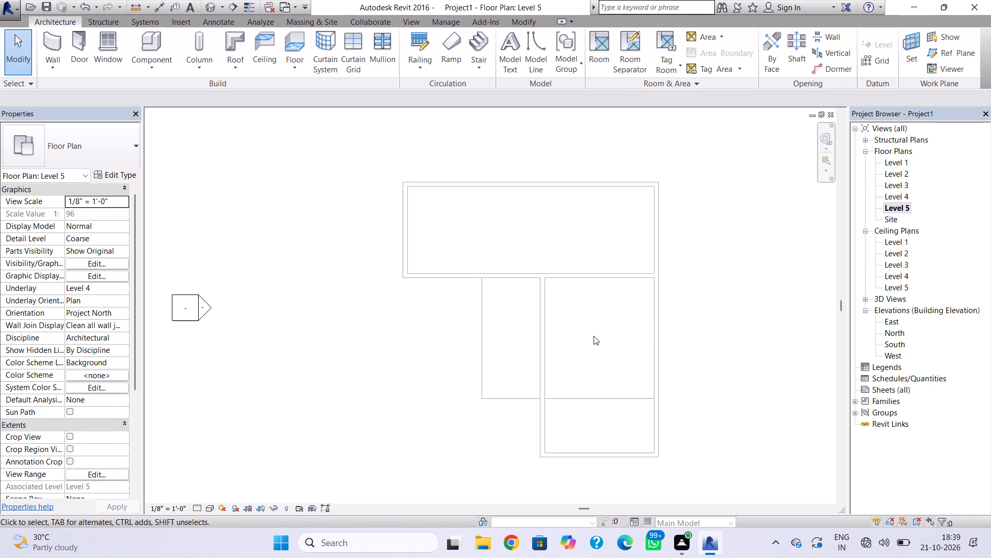
left_click(235, 46)
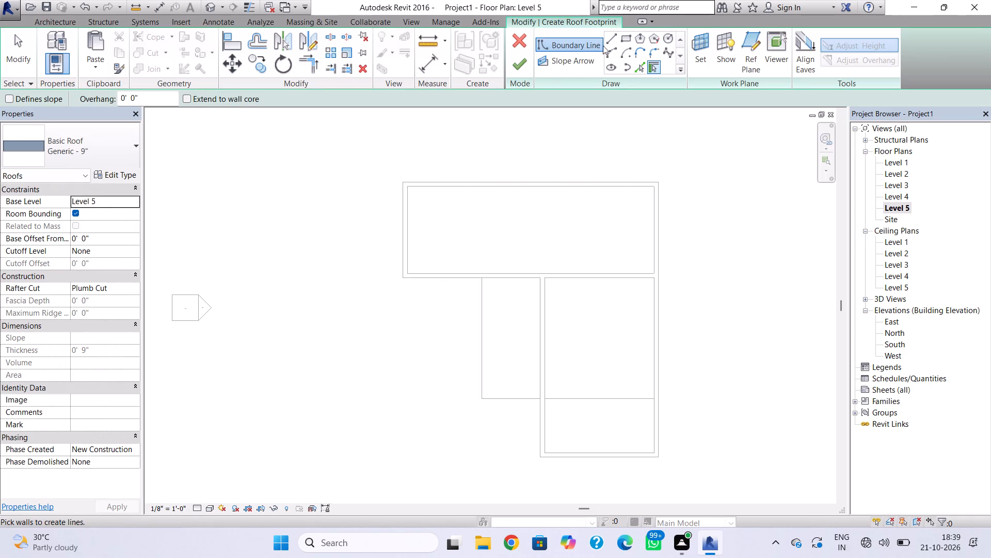
left_click(614, 35)
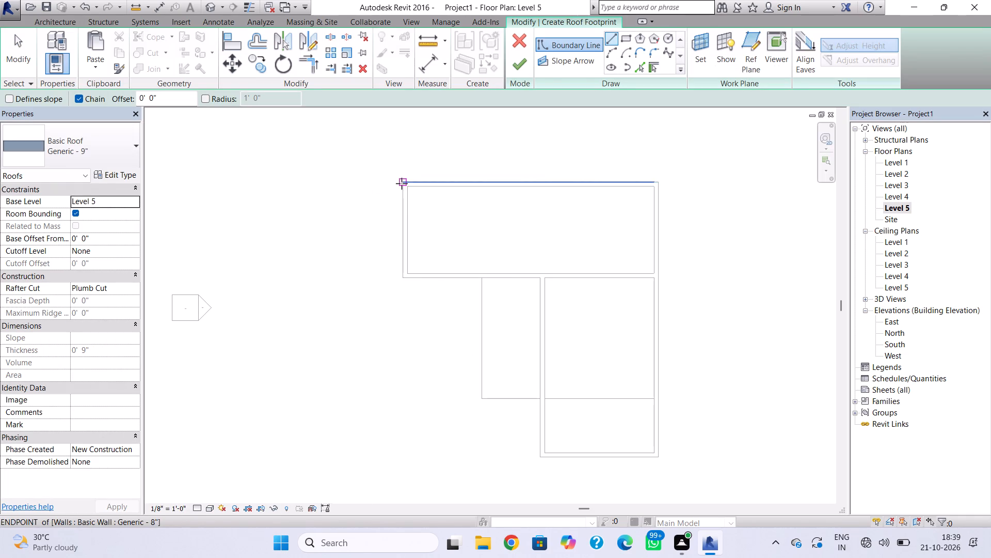
left_click(402, 183)
left_click(662, 181)
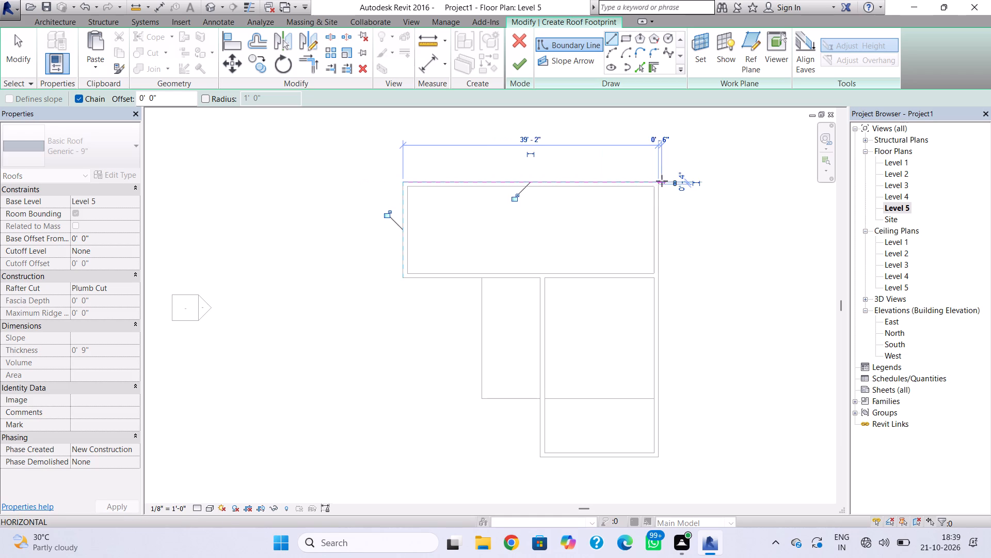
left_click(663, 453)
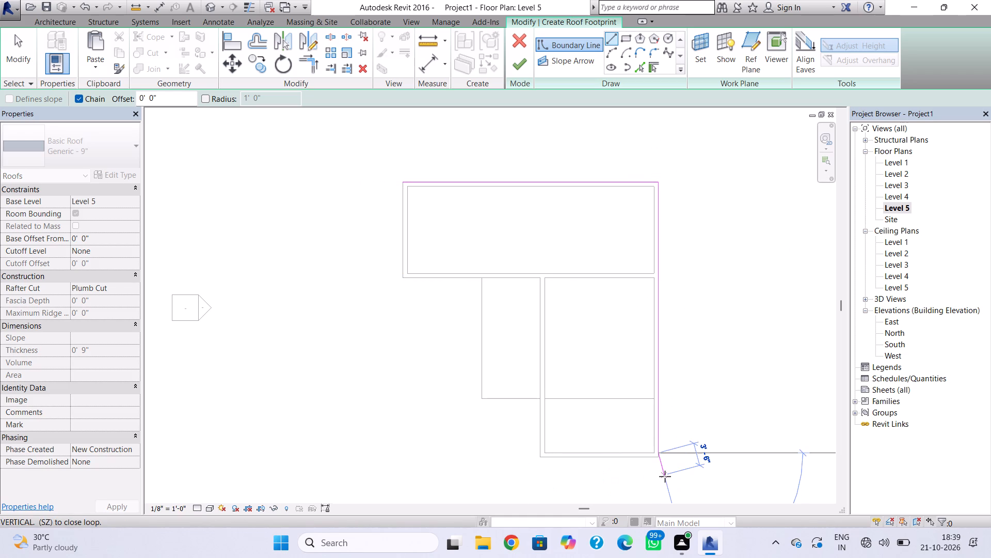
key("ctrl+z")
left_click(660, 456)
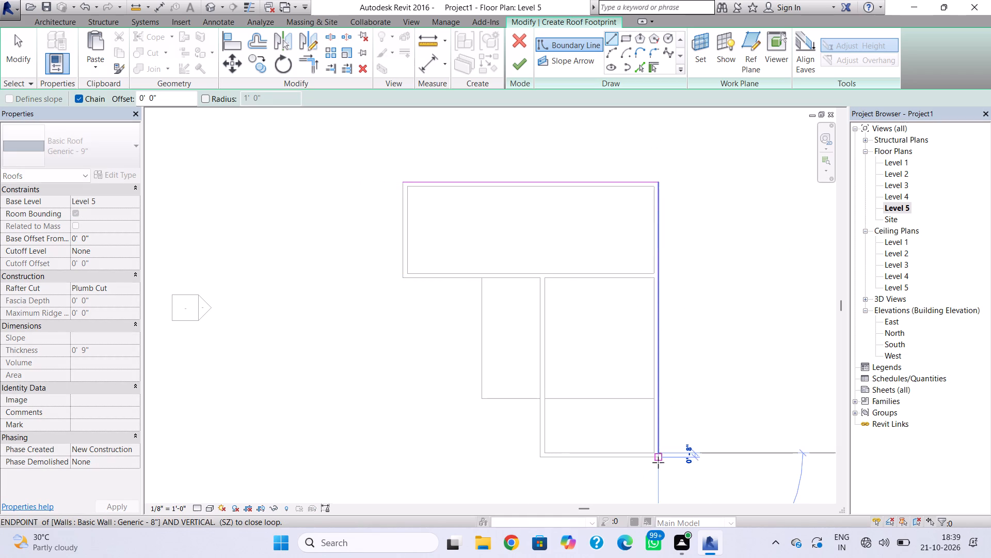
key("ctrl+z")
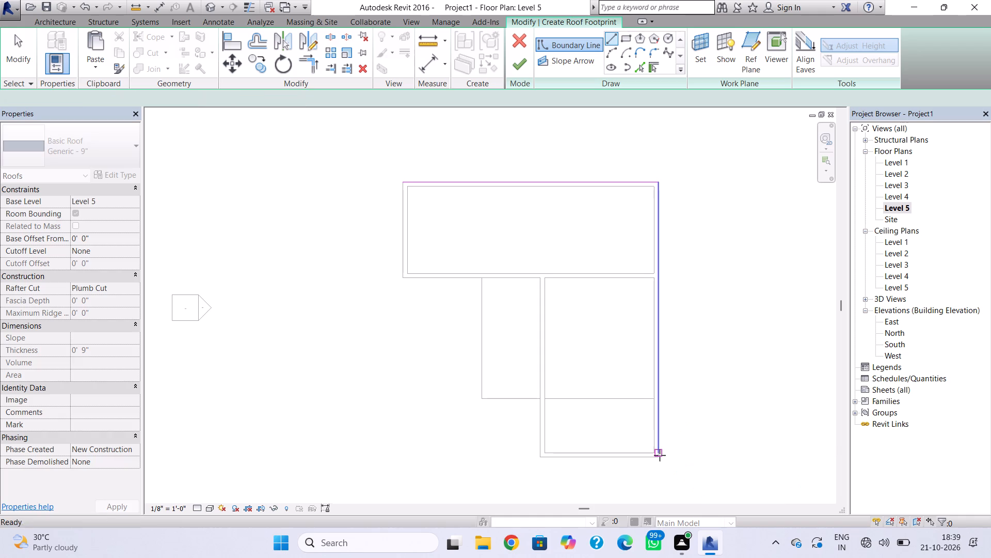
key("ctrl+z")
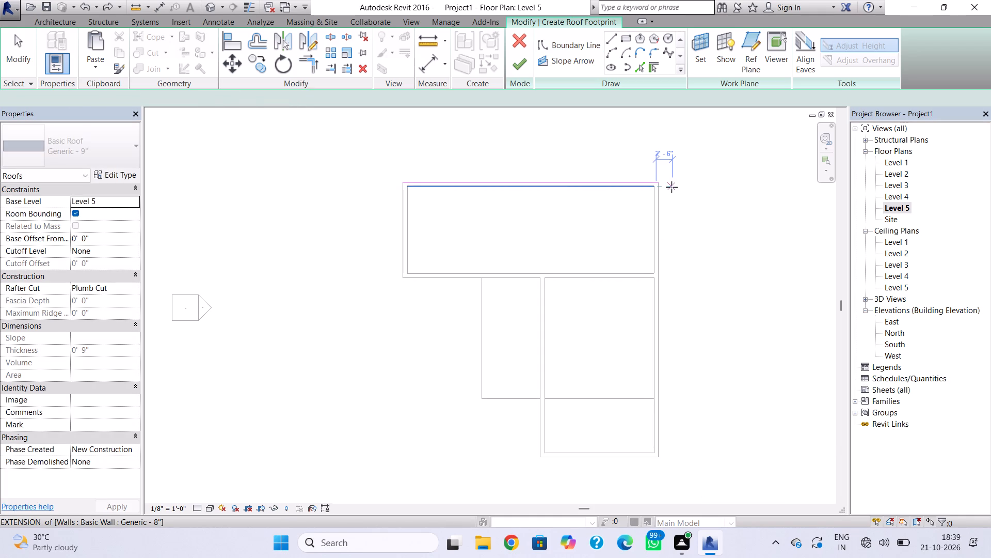
Draw the remaining Level 5 roof boundary along the walls' outer faces, 42' 2" down the east and 27' 6" up the south wing's west side, closing the L-shape.
left_click(656, 182)
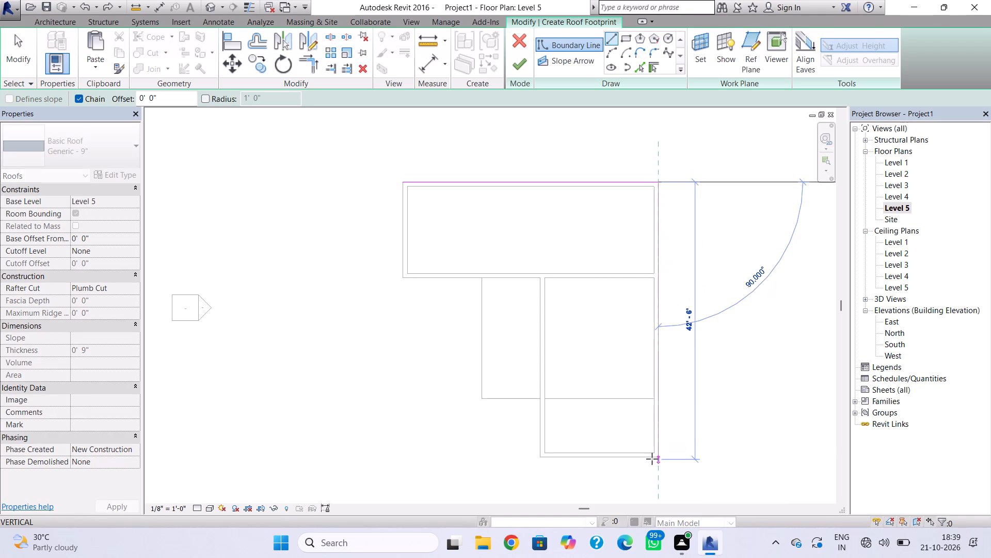
scroll(659, 457, "up", 6)
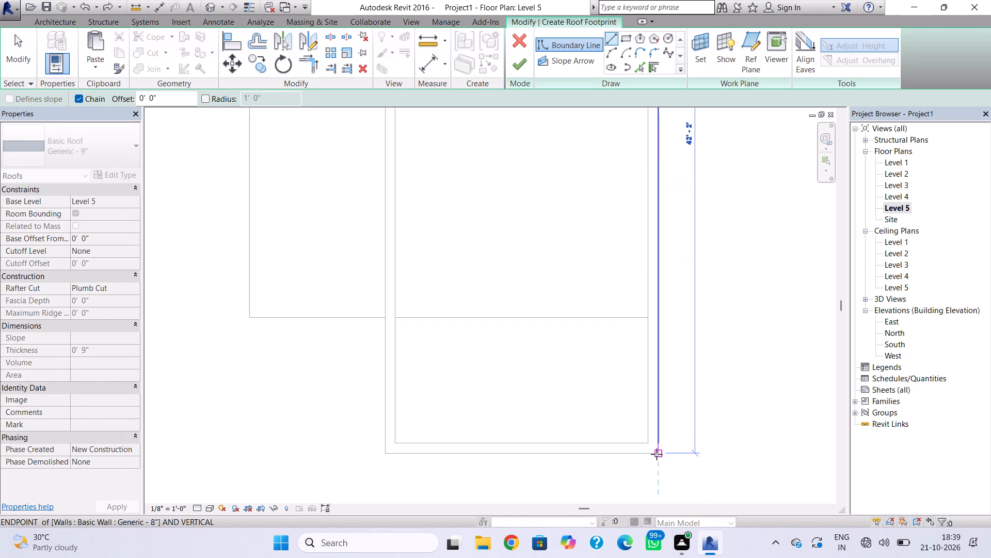
left_click(657, 454)
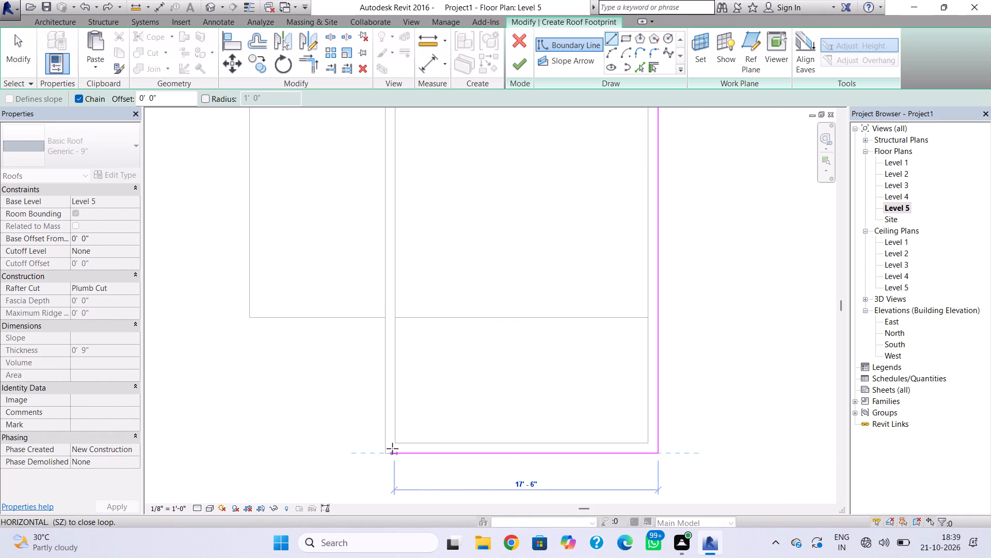
left_click(385, 449)
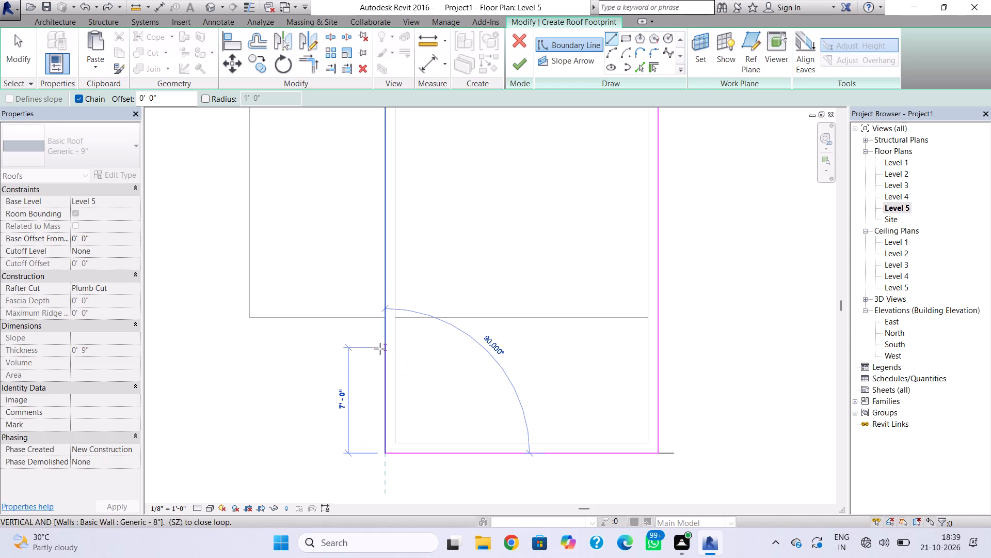
middle_click_drag(379, 351, 366, 463)
scroll(377, 354, "down", 2)
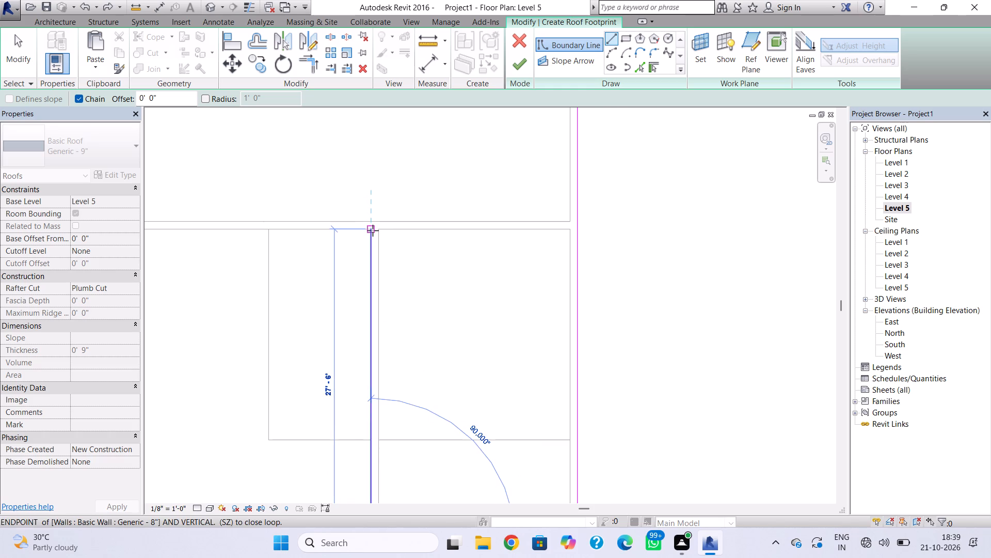
left_click(372, 229)
middle_click_drag(260, 264, 669, 360)
scroll(262, 266, "down", 1)
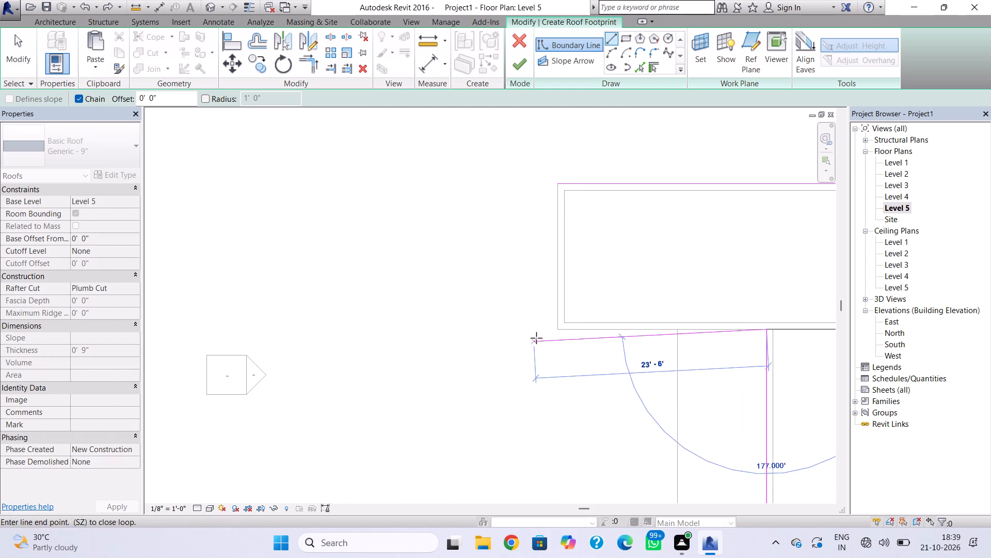
left_click(558, 329)
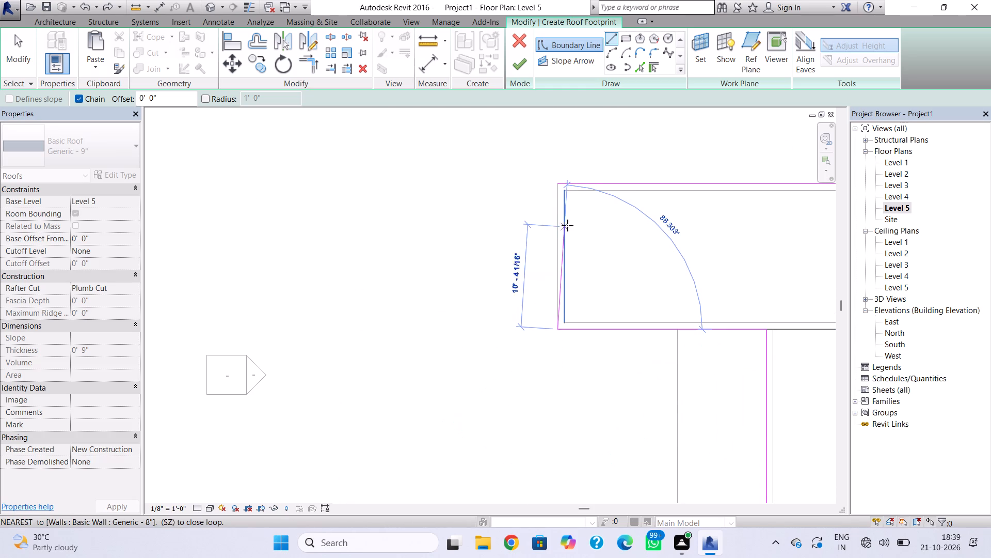
left_click(556, 186)
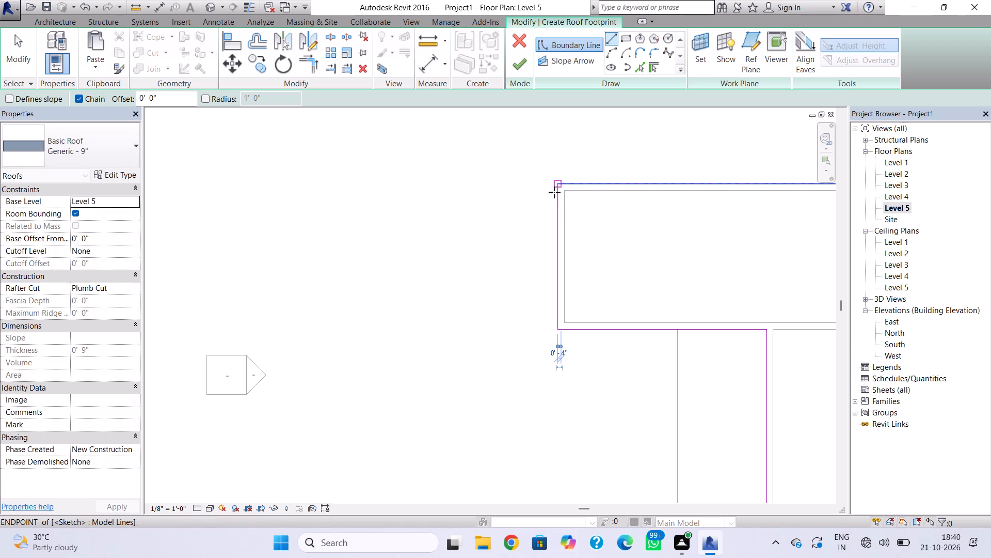
Finish the Level 5 roof footprint, attach the highlighted walls to the roof, and view the building in 3D.
left_click(513, 71)
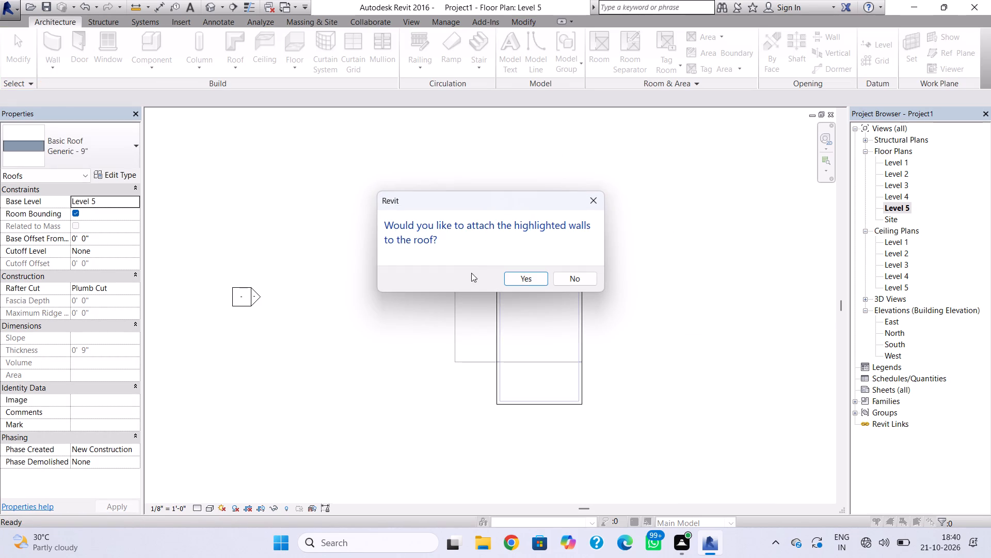
left_click(516, 273)
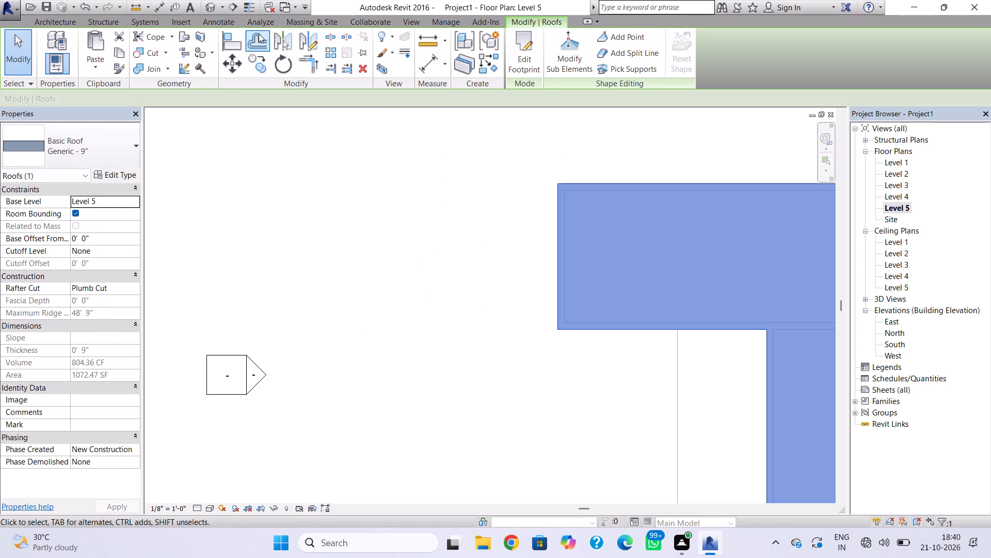
left_click(209, 11)
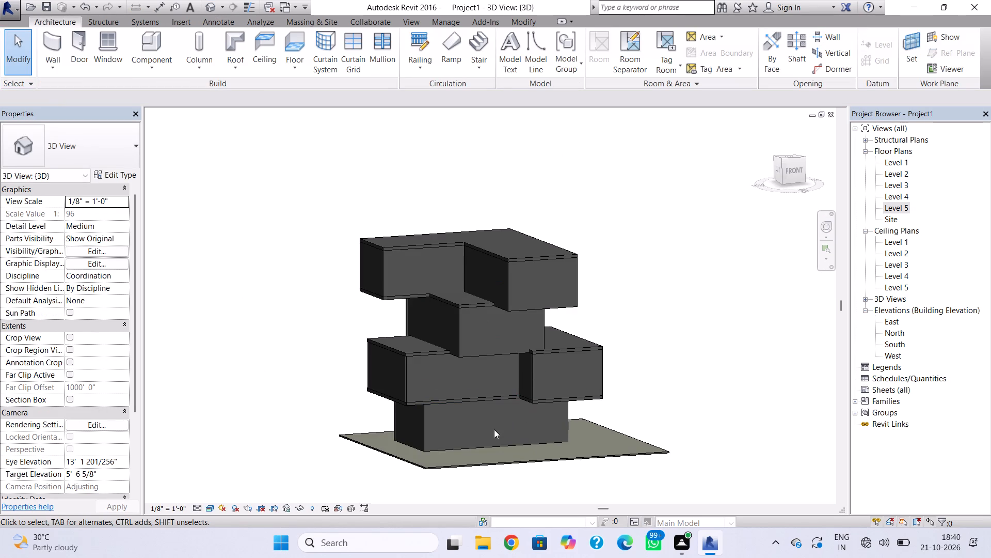
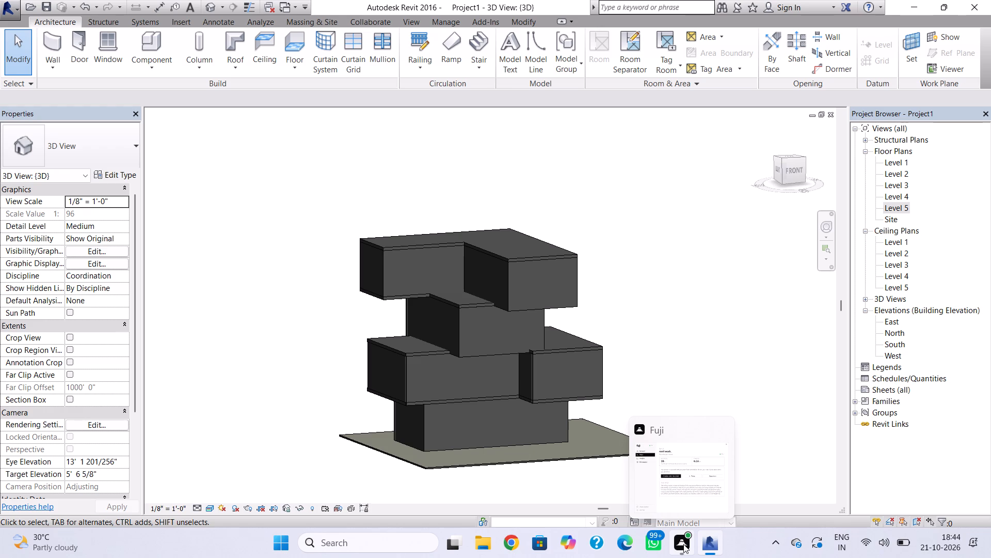
Select the end wall of the top storey's south wing, based on Level 4, in the 3D view.
left_click(543, 300)
left_click(544, 305)
left_click(509, 265)
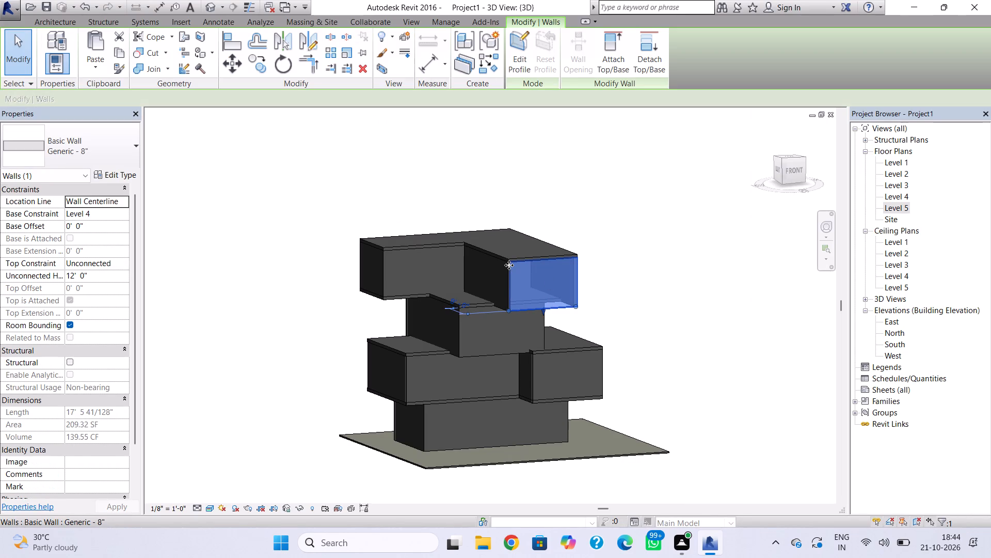
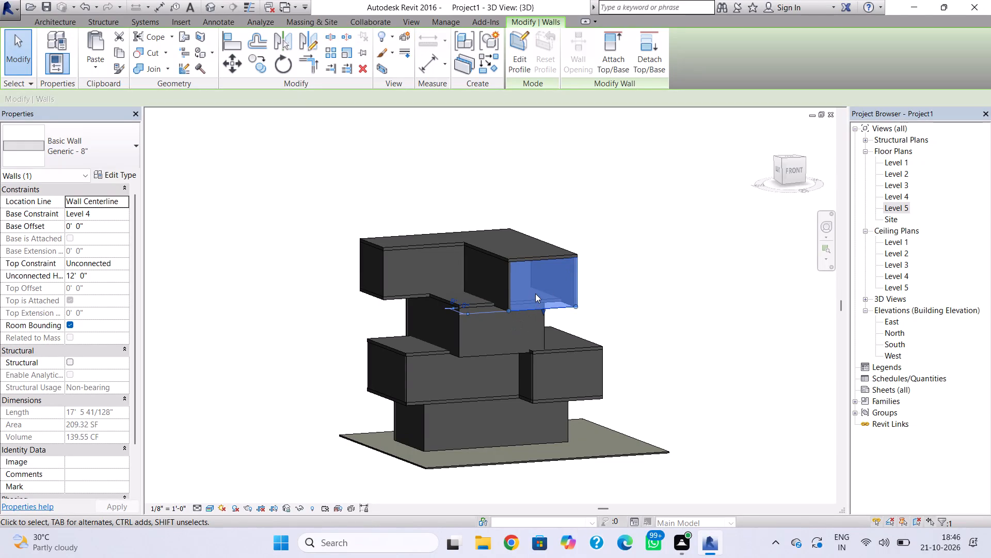
Stretch the top of the Level 2 south wing's end wall to the roof's upper edge, giving a 12' 9" height.
left_click(686, 312)
left_click(564, 349)
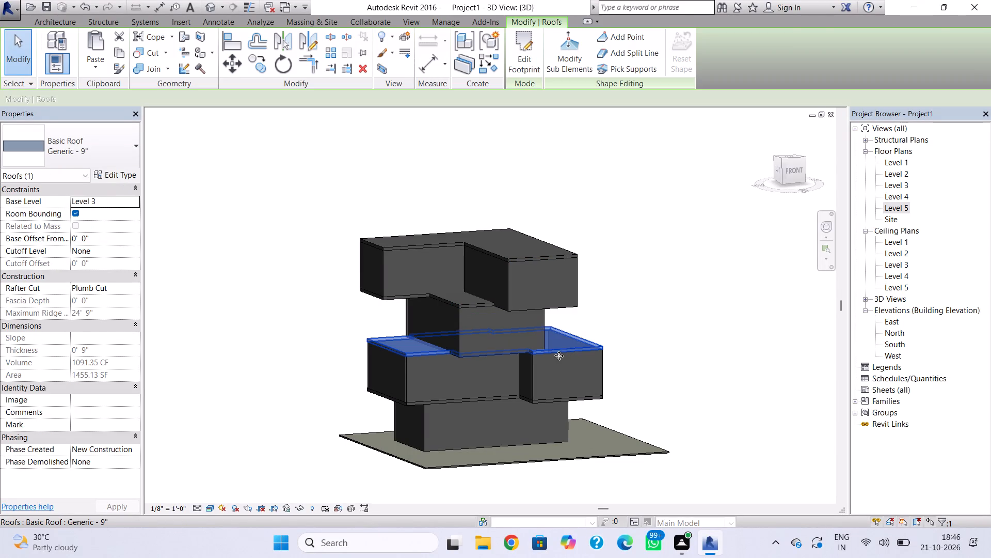
left_click(553, 379)
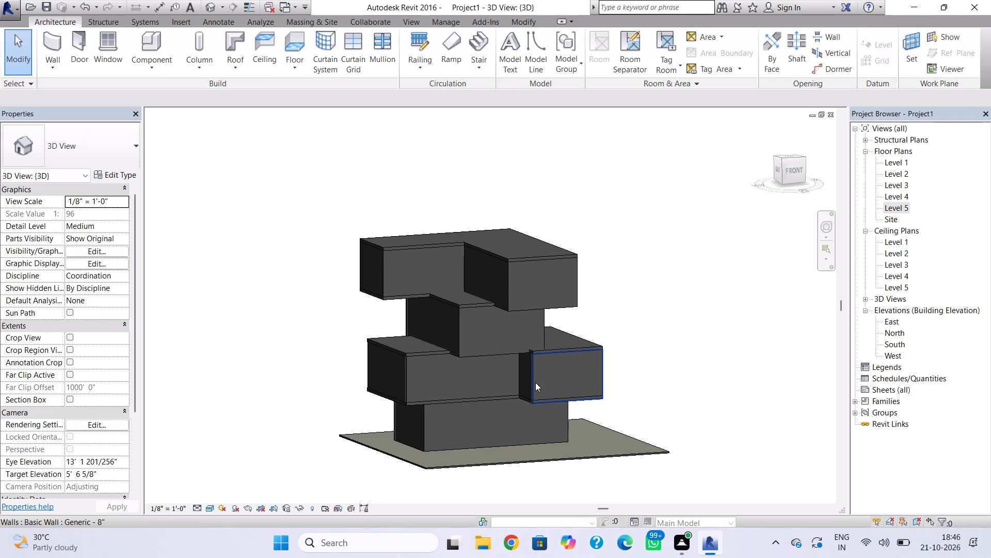
left_click(535, 382)
scroll(553, 355, "up", 6)
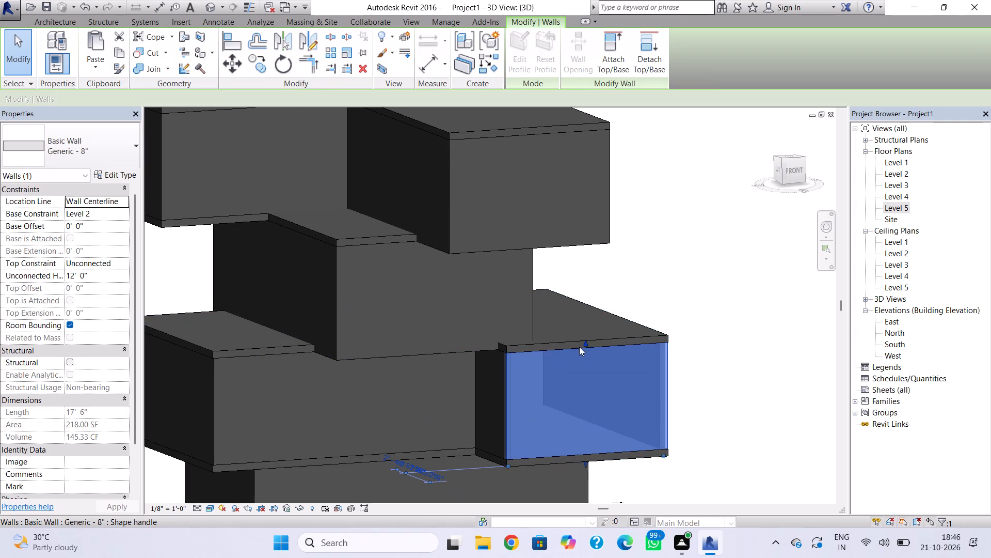
left_click_drag(586, 343, 586, 336)
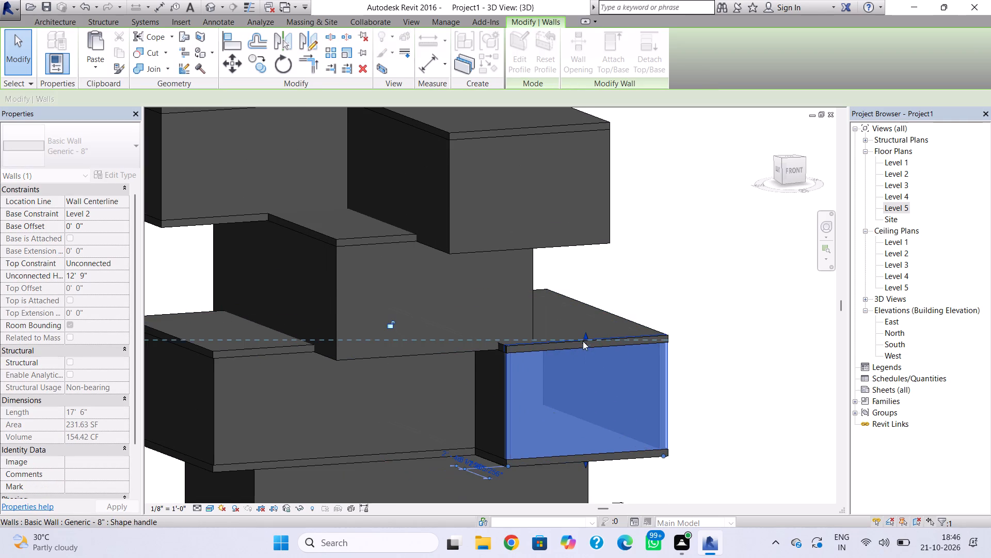
scroll(583, 347, "up", 6)
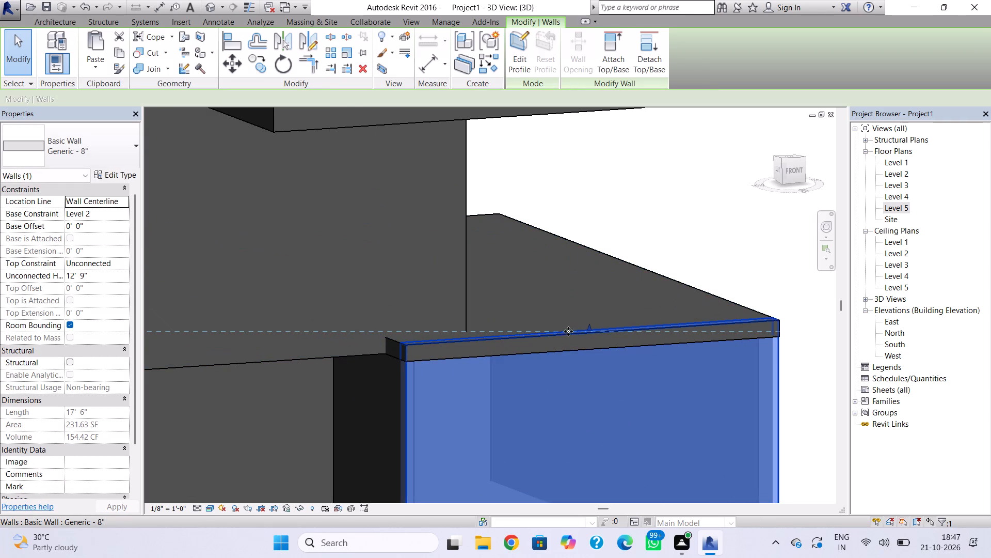
Open the Level 2 roof's footprint for editing in the Level 2 plan and move its west boundary line inward to the wall's inner face.
scroll(644, 327, "down", 3)
middle_click_drag(631, 333, 810, 295)
scroll(664, 317, "down", 3)
middle_click_drag(662, 320, 656, 287)
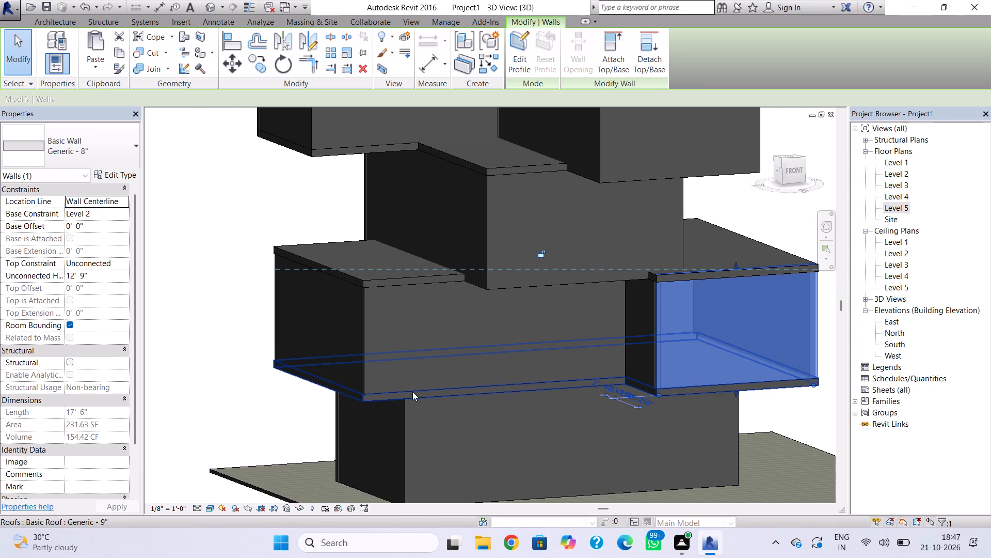
double_click(389, 396)
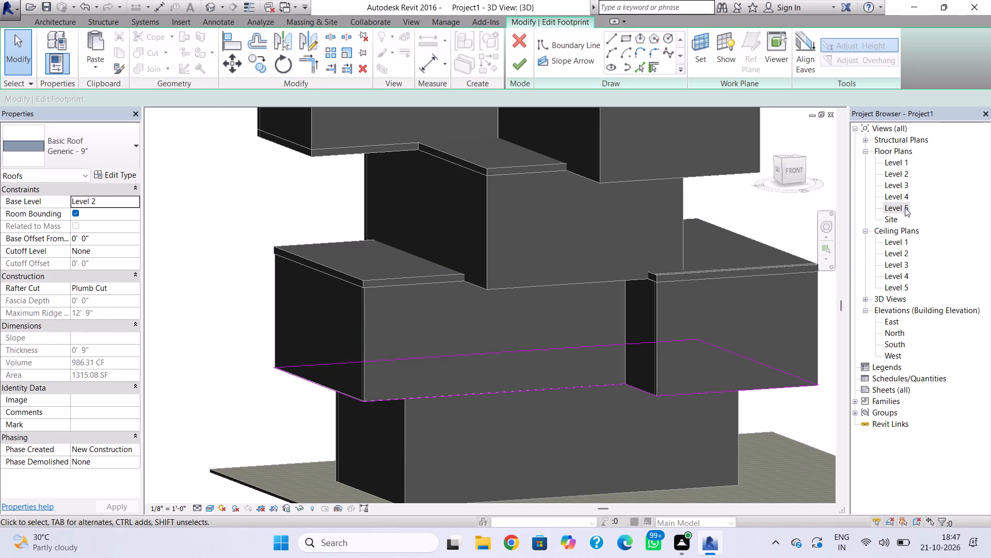
double_click(900, 169)
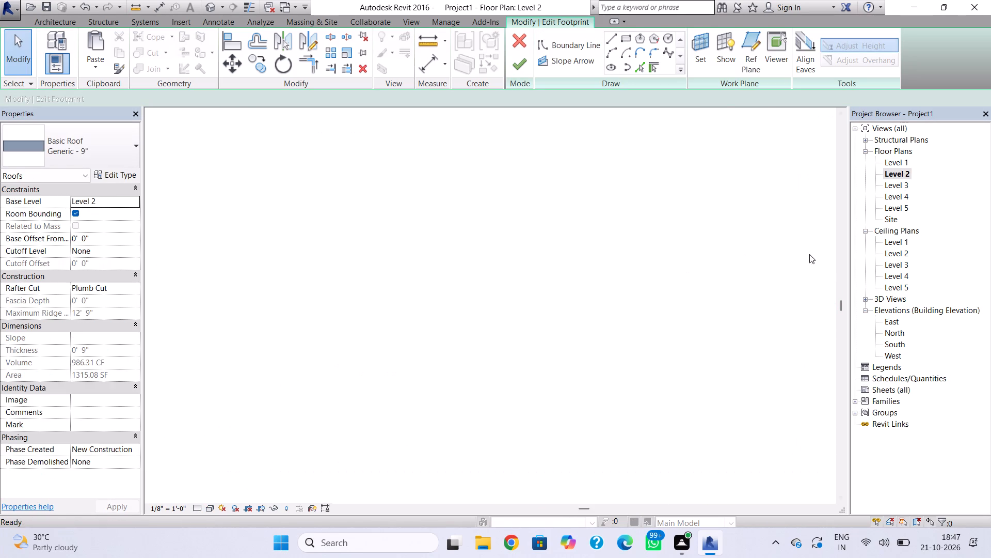
scroll(509, 329, "up", 6)
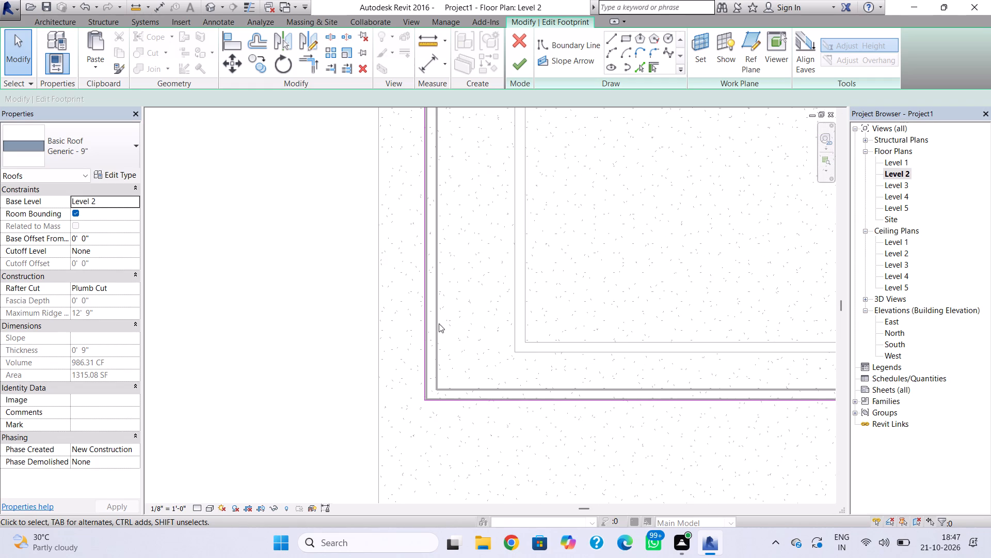
left_click(426, 327)
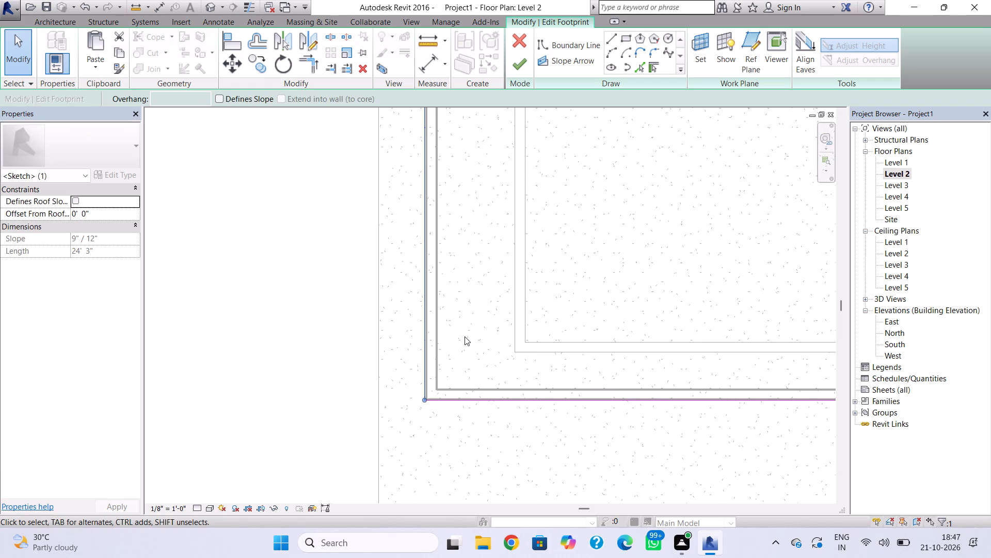
key("Right")
key("Right")
key("Right")
key("Right")
key("Right")
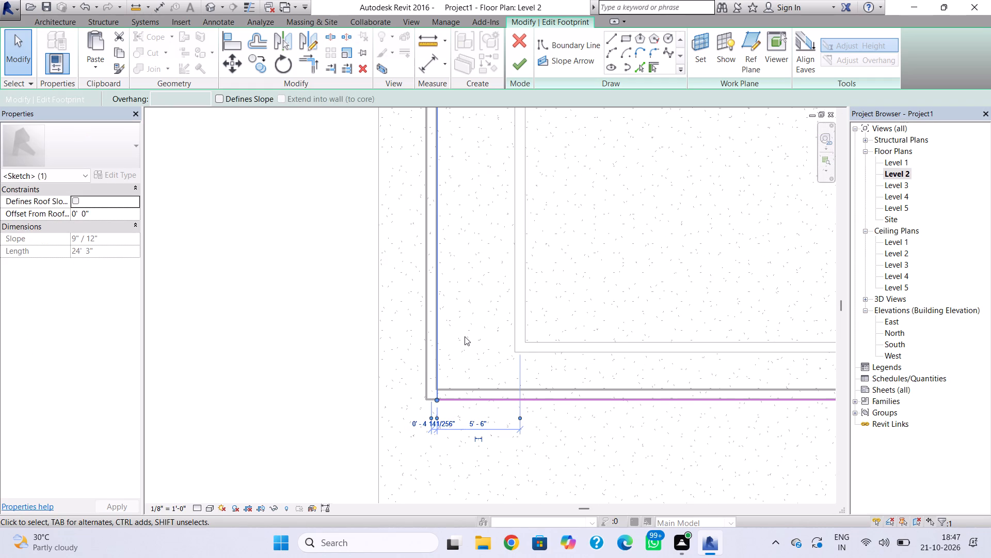
Move the footprint's south boundary line west of the wing northward to the inner face of the wall.
left_click(511, 399)
key("Up")
key("Up")
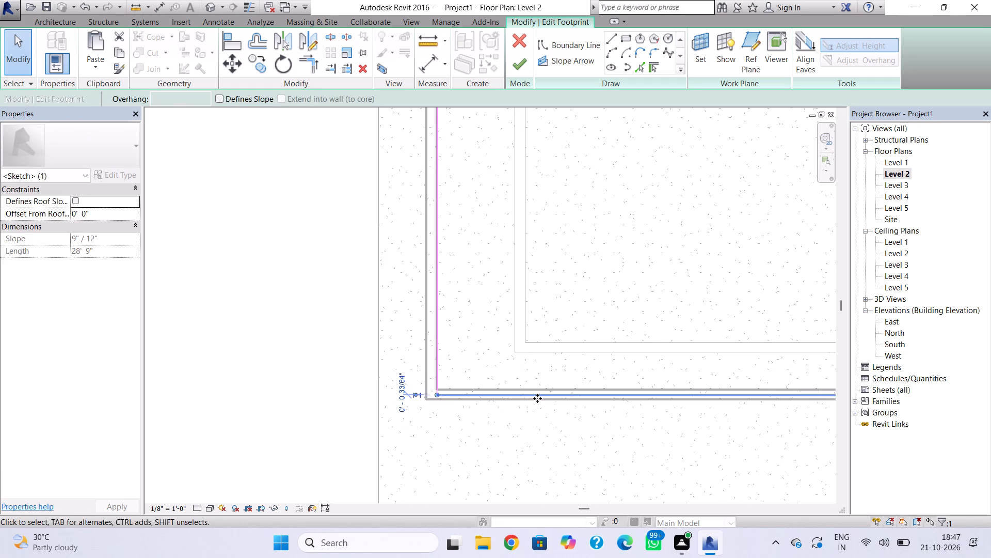
key("Up")
key("Up")
key("Up")
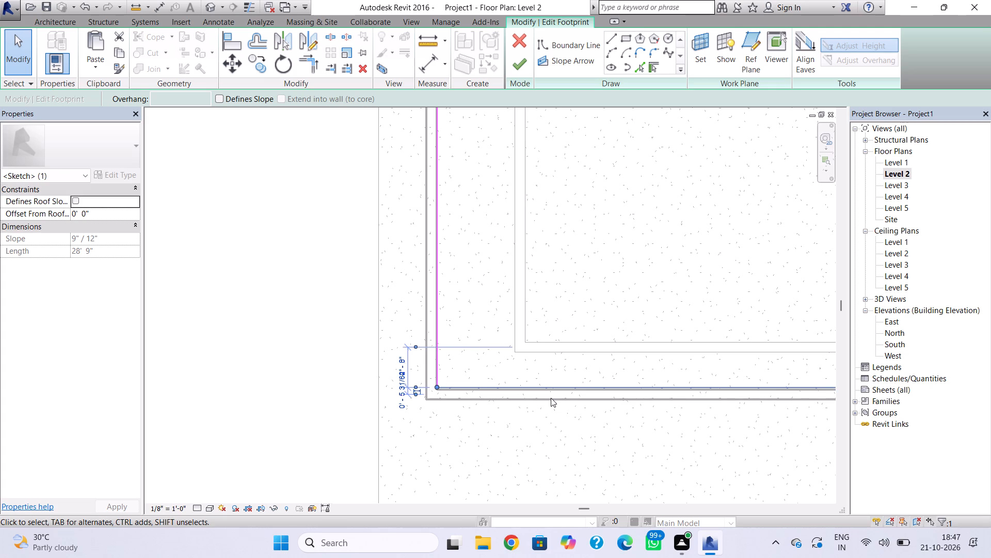
scroll(551, 398, "down", 2)
middle_click_drag(550, 399, 267, 379)
scroll(454, 366, "up", 7)
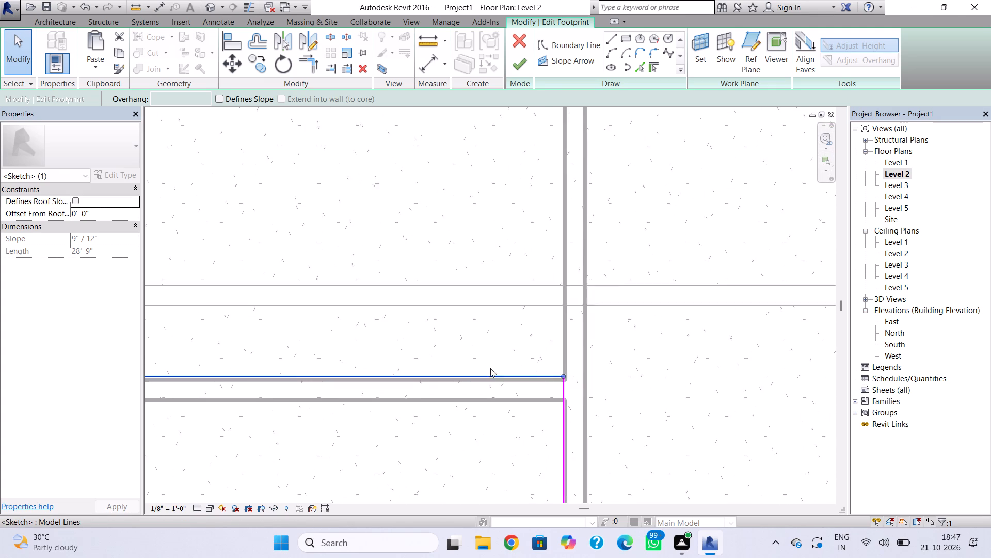
scroll(490, 368, "up", 7)
key("Down")
Move the footprint's boundary line along the south wing's west side eastward to the inner face of the wing wall.
scroll(490, 369, "down", 9)
middle_click_drag(501, 383, 476, 295)
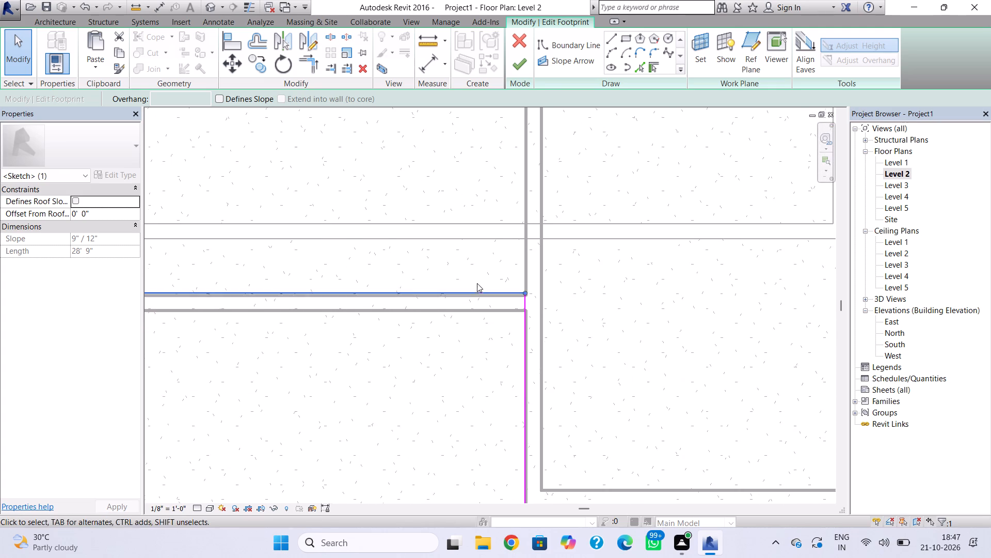
middle_click_drag(554, 392, 495, 316)
left_click(469, 364)
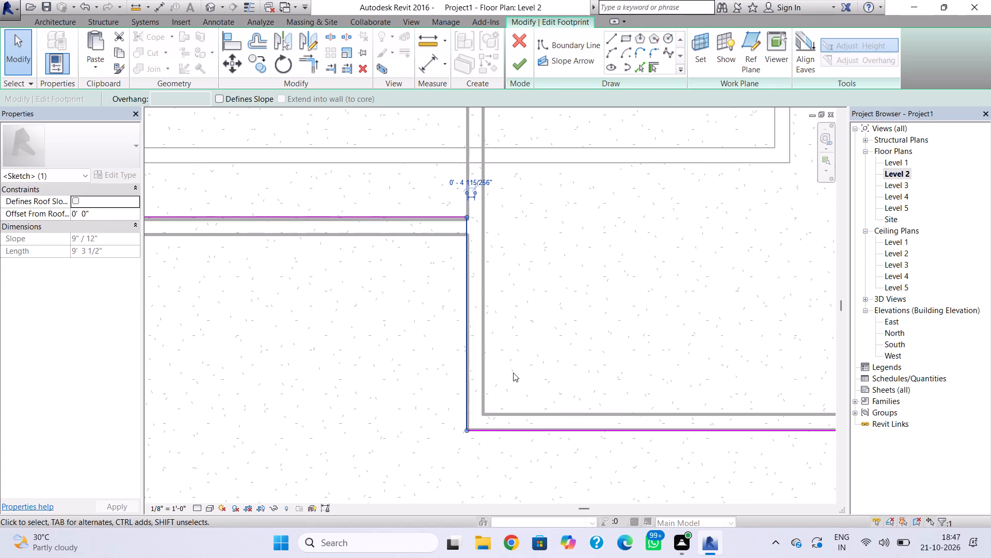
key("Right")
key("Right")
key("Right")
key("Right")
key("Right")
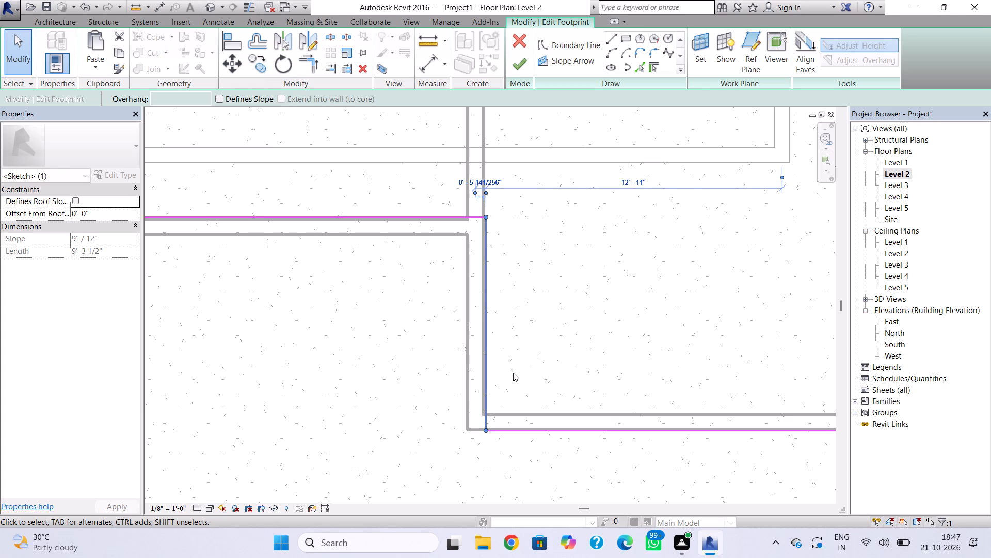
scroll(486, 378, "up", 11)
key("Left")
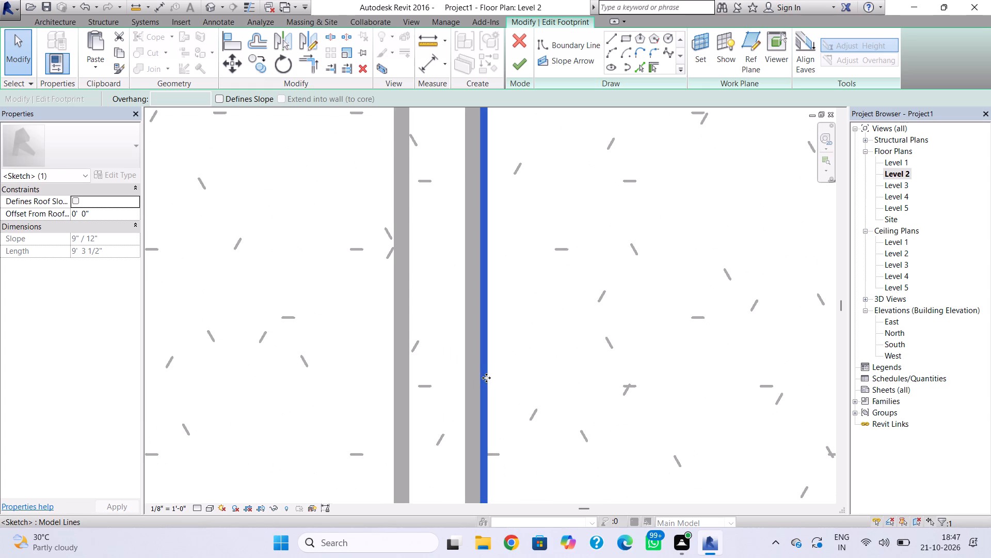
Move the footprint's boundary line at the wing's south end northward to the inner face of the end wall.
scroll(486, 378, "up", 1)
scroll(487, 379, "down", 4)
middle_click_drag(489, 381, 477, 290)
scroll(477, 288, "up", 1)
middle_click_drag(536, 379, 327, 340)
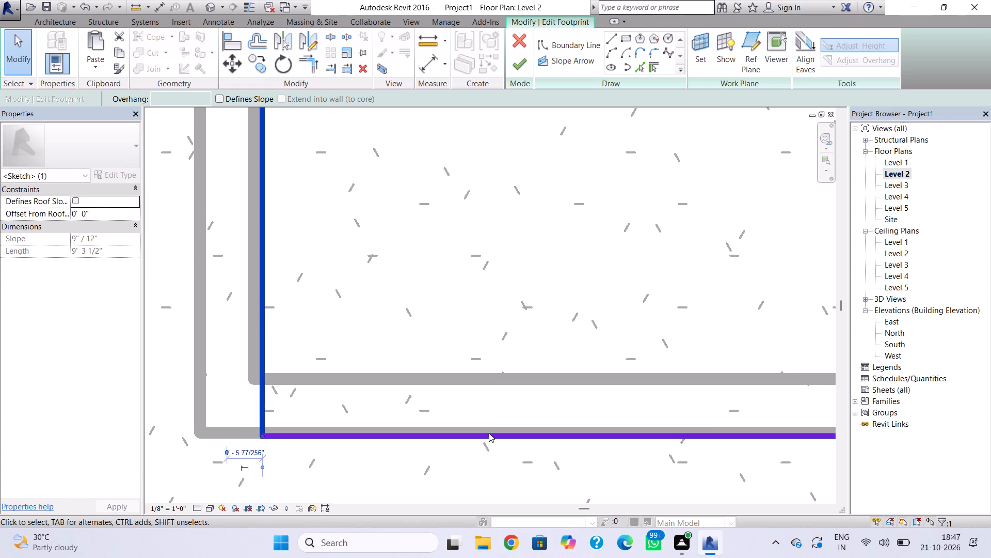
left_click(489, 436)
middle_click_drag(492, 435, 342, 428)
key("Up")
key("Up")
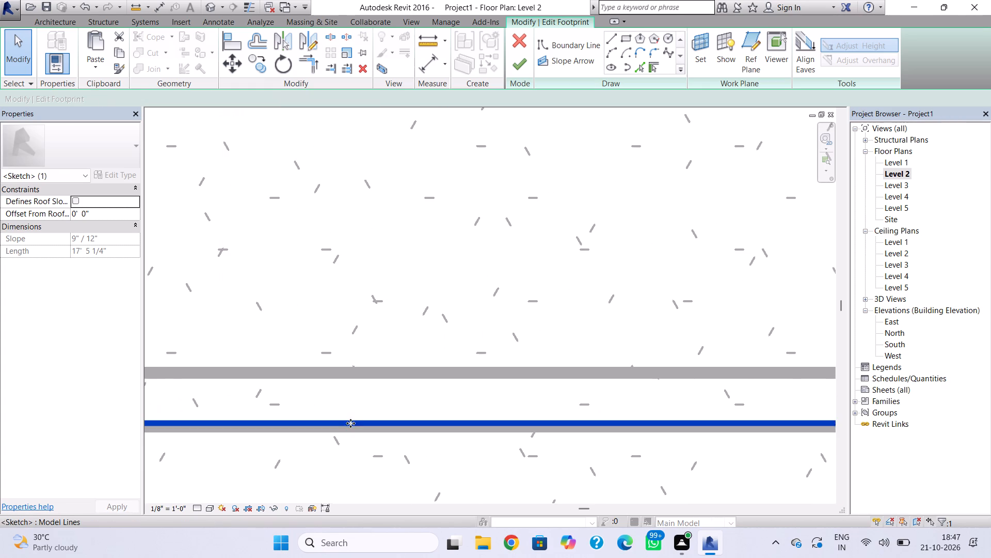
key("Up")
key("Up")
key("Up")
scroll(438, 422, "down", 1)
key("Up")
key("Up")
key("Up")
key("Up")
key("Up")
key("Up")
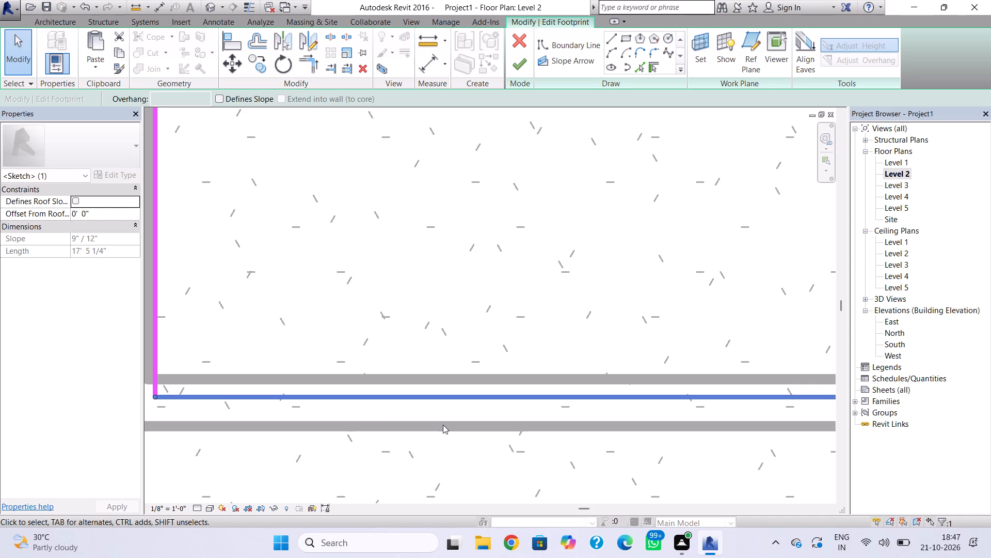
key("Up")
key("Up")
key("Up")
key("Up")
key("Up")
key("Up")
key("Up")
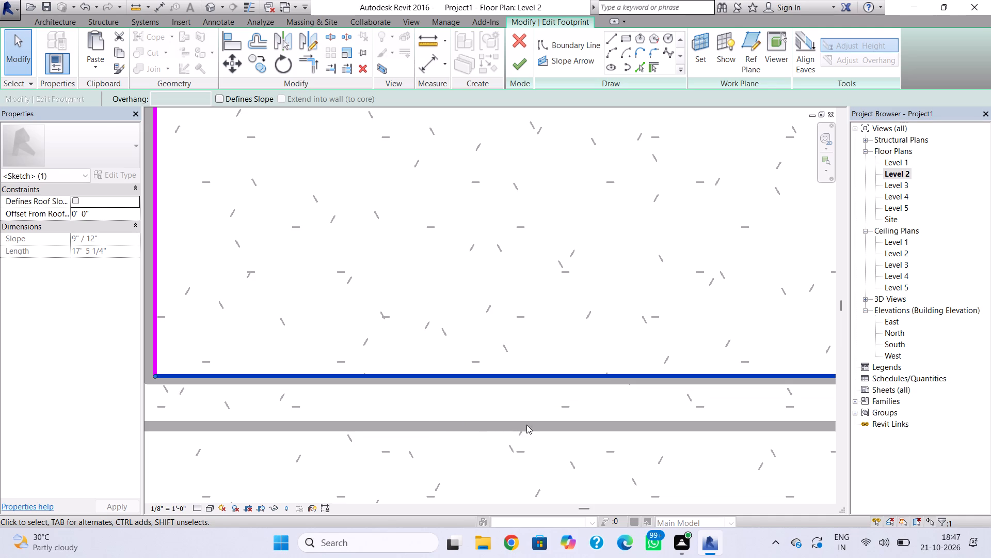
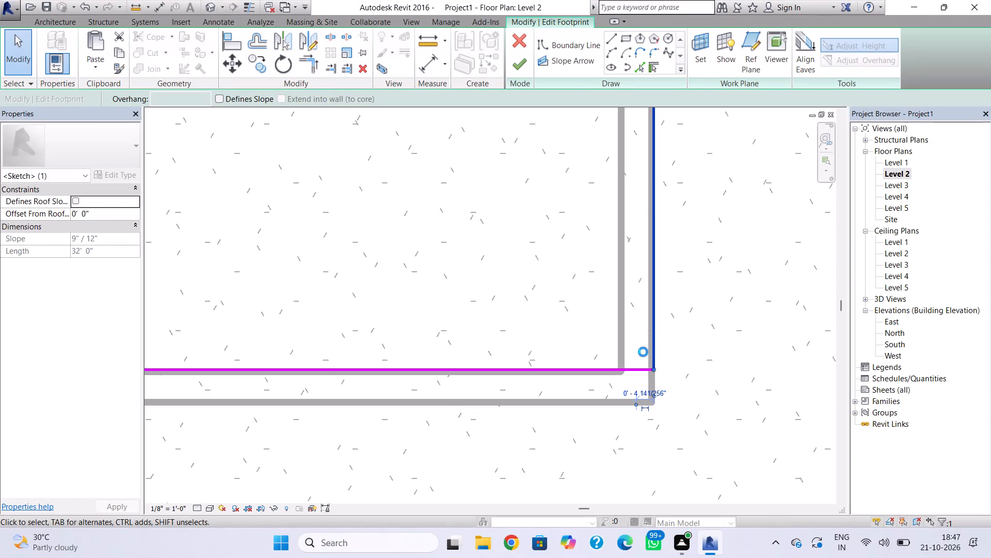
Move the Level 2 roof footprint's east boundary line westward to the inner face of the east wall.
key("Left")
key("Left")
key("Left")
key("Left")
key("Left")
key("Left")
key("Left")
key("Left")
key("Left")
key("Left")
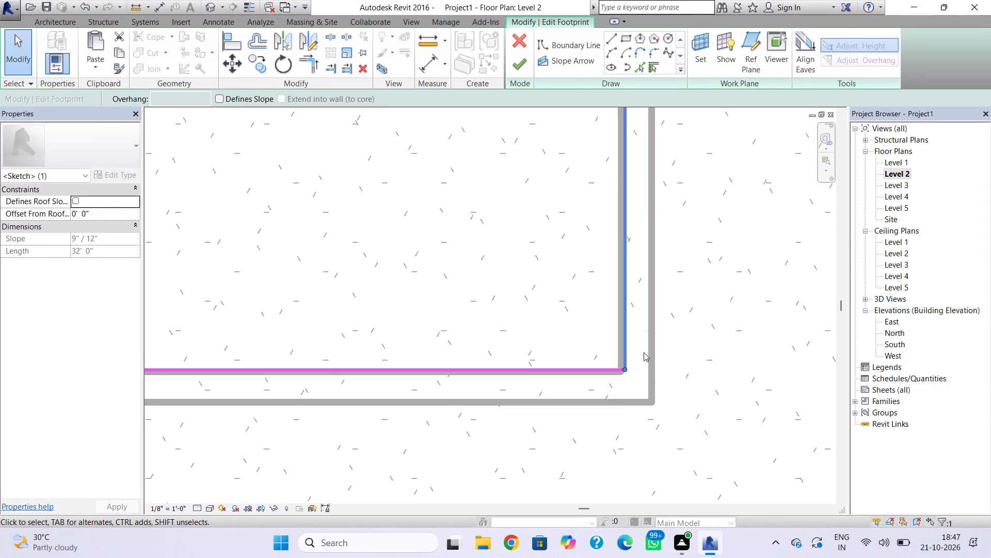
key("Left")
key("Left")
key("Left")
middle_click_drag(629, 342, 625, 433)
scroll(629, 346, "down", 2)
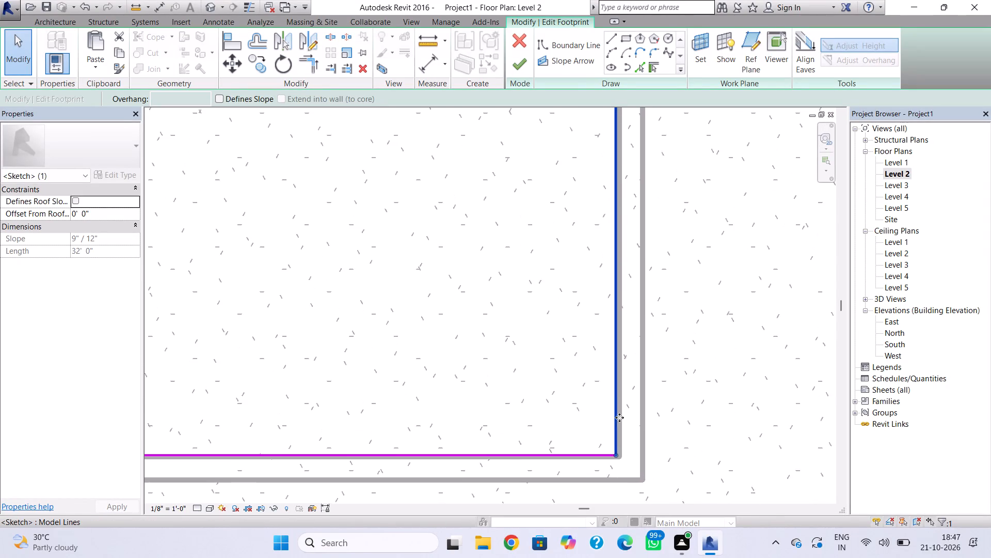
scroll(620, 410, "down", 1)
scroll(620, 402, "up", 12)
key("Right")
Move the footprint's north boundary line southward to the inner face of the north wall.
scroll(620, 402, "down", 19)
middle_click_drag(604, 410, 592, 499)
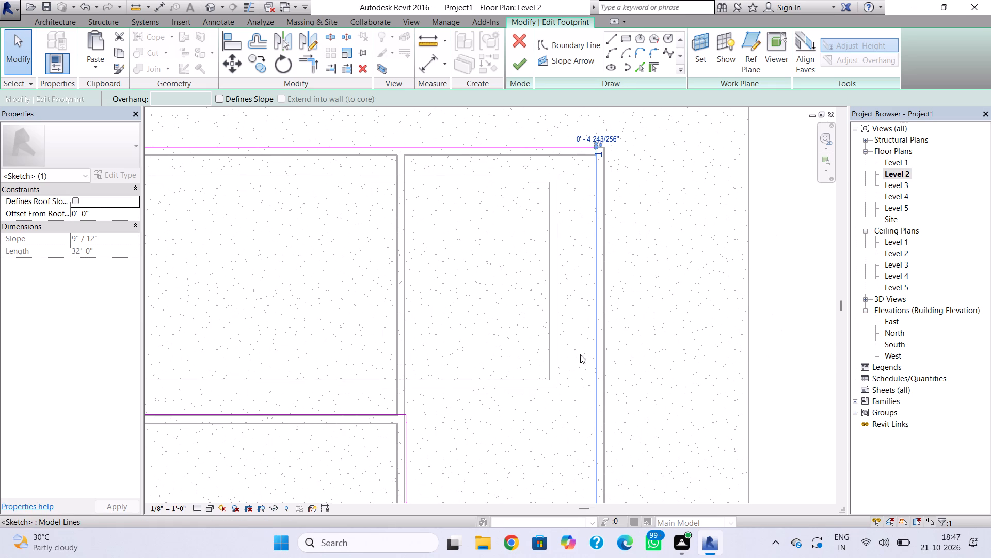
left_click(506, 143)
scroll(513, 188, "up", 3)
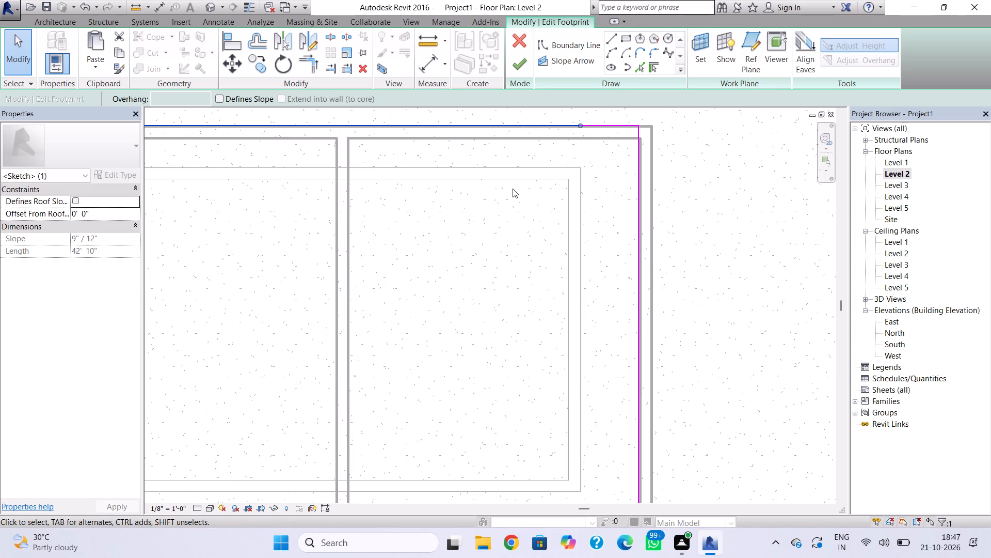
scroll(513, 189, "up", 2)
key("Down")
key("Down")
key("Down")
key("Down")
key("Down")
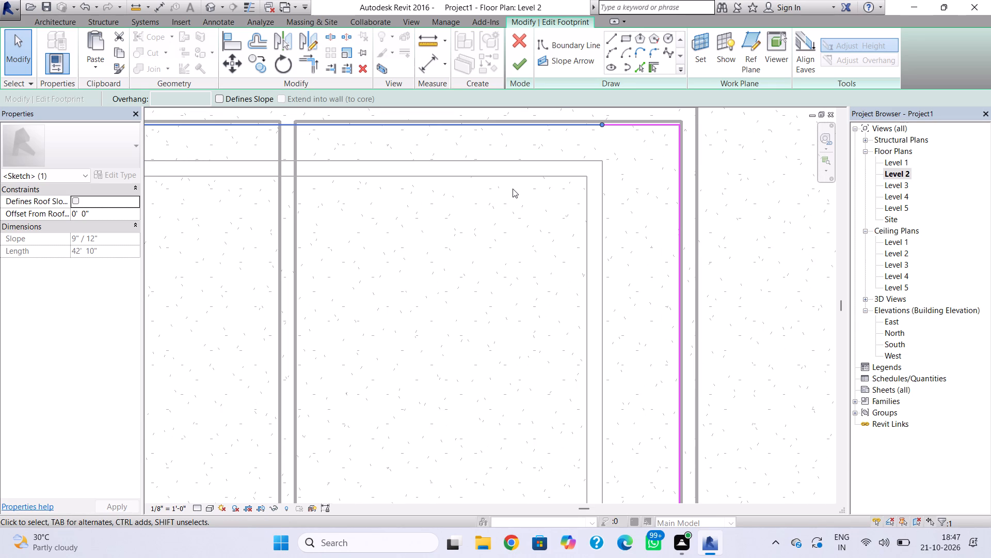
scroll(514, 183, "up", 2)
middle_click_drag(514, 183, 527, 304)
key("Up")
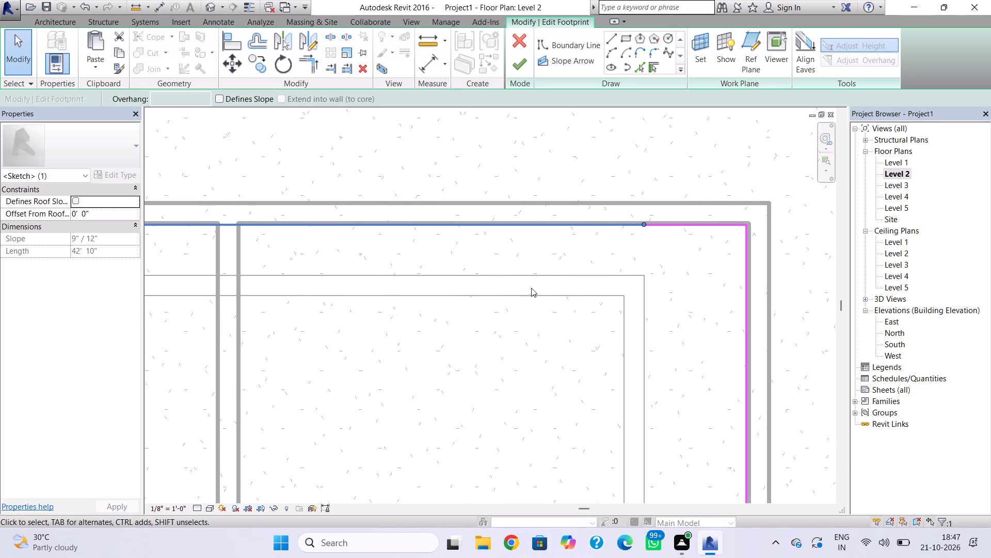
Finish the Level 2 roof's footprint edit and cancel the joining of the walls to the roof.
middle_click_drag(524, 298, 715, 261)
scroll(525, 298, "down", 1)
scroll(720, 260, "down", 3)
middle_click_drag(552, 289, 670, 259)
scroll(430, 270, "down", 3)
middle_click_drag(449, 274, 534, 269)
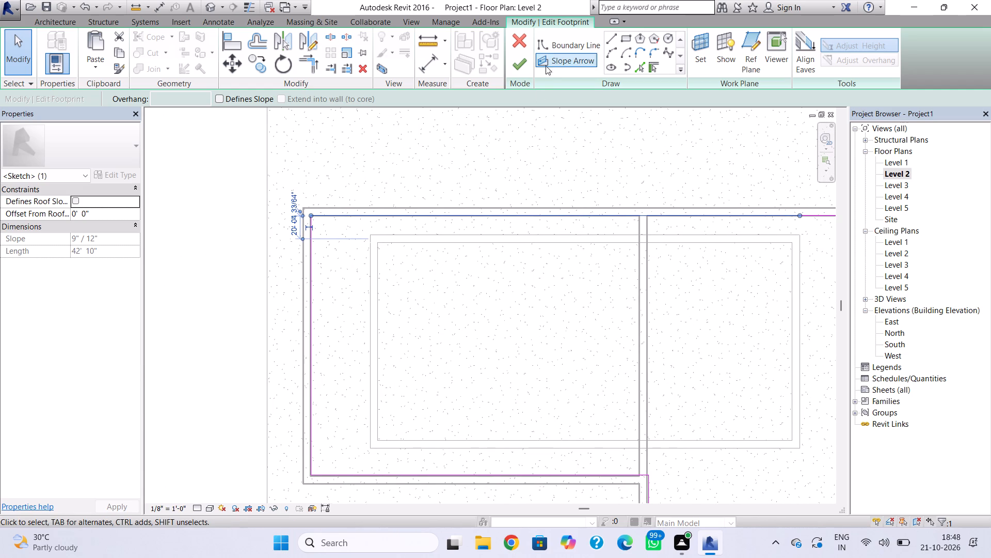
left_click(528, 66)
left_click(525, 275)
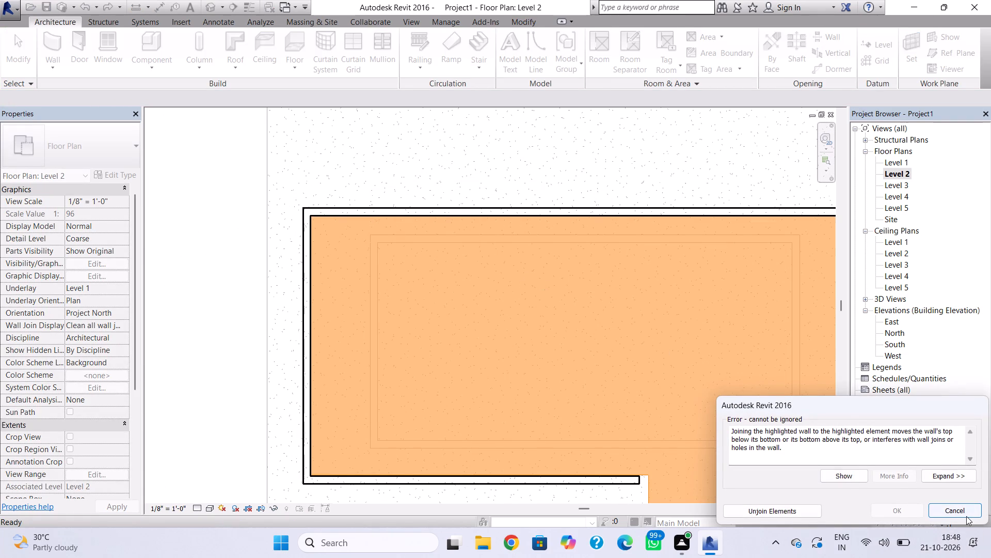
left_click(966, 516)
Open the 3D view without saving the project and examine the roof edges over the overhanging second storey.
left_click(216, 8)
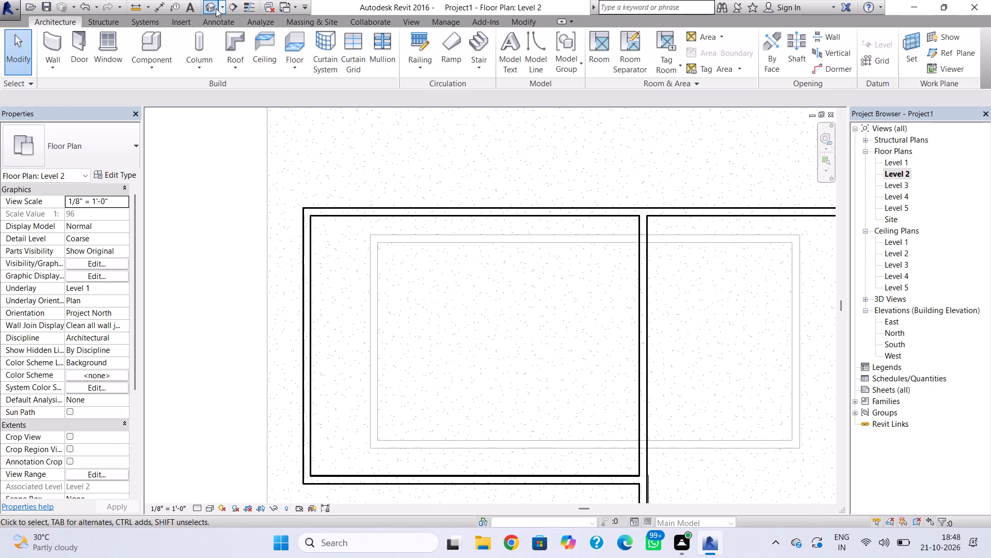
left_click(407, 241)
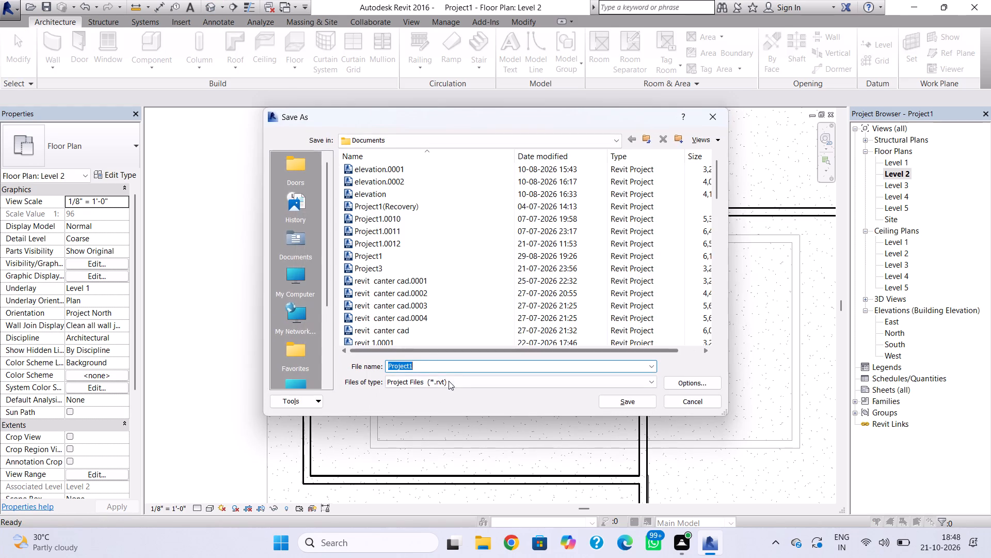
left_click_drag(460, 368, 375, 362)
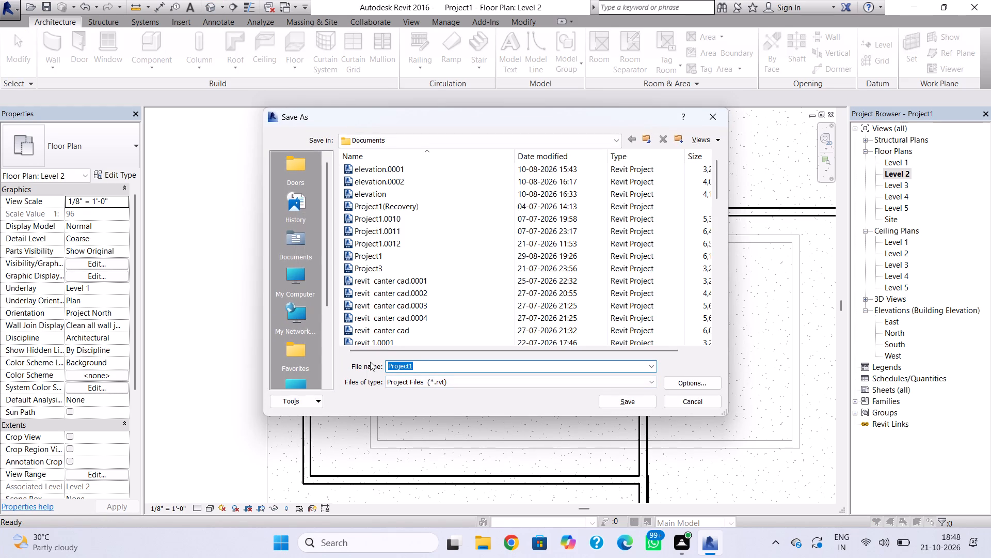
key("Escape")
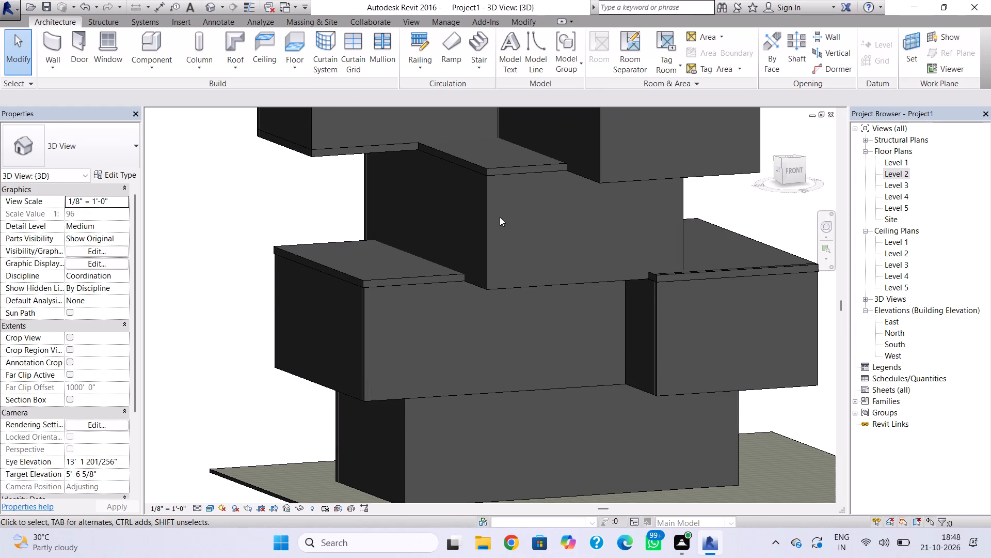
scroll(504, 225, "down", 3)
middle_click_drag(522, 246, 456, 218)
scroll(542, 304, "up", 2)
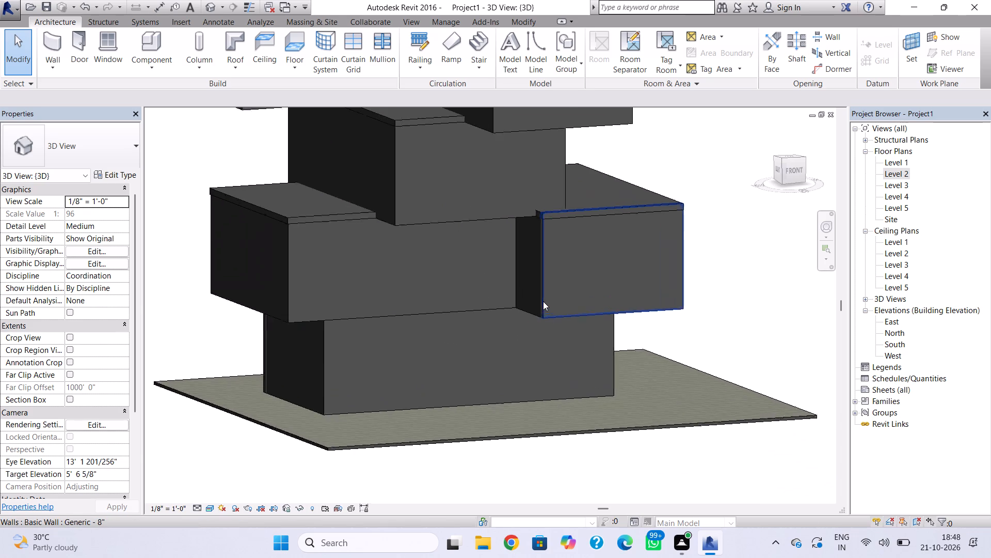
scroll(543, 301, "up", 2)
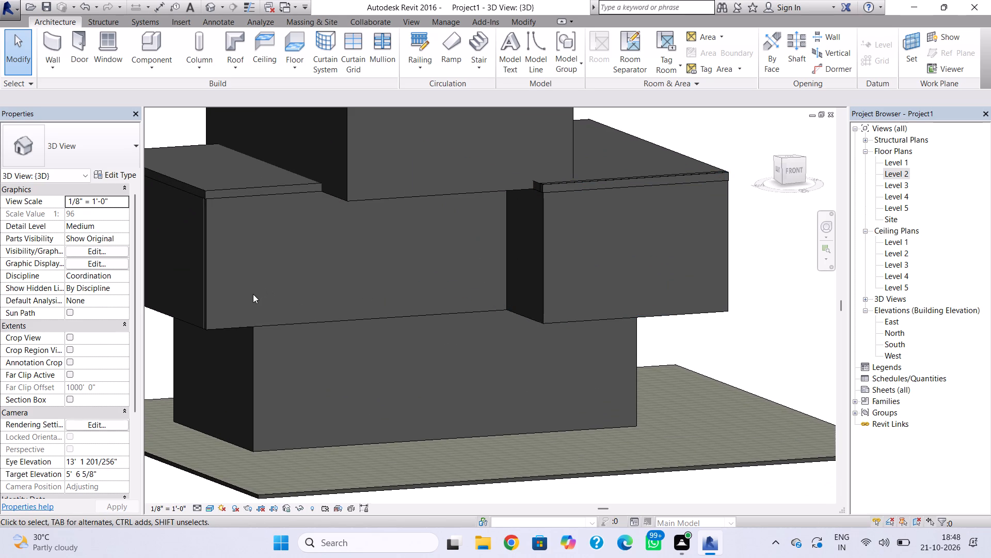
middle_click_drag(551, 207, 527, 260)
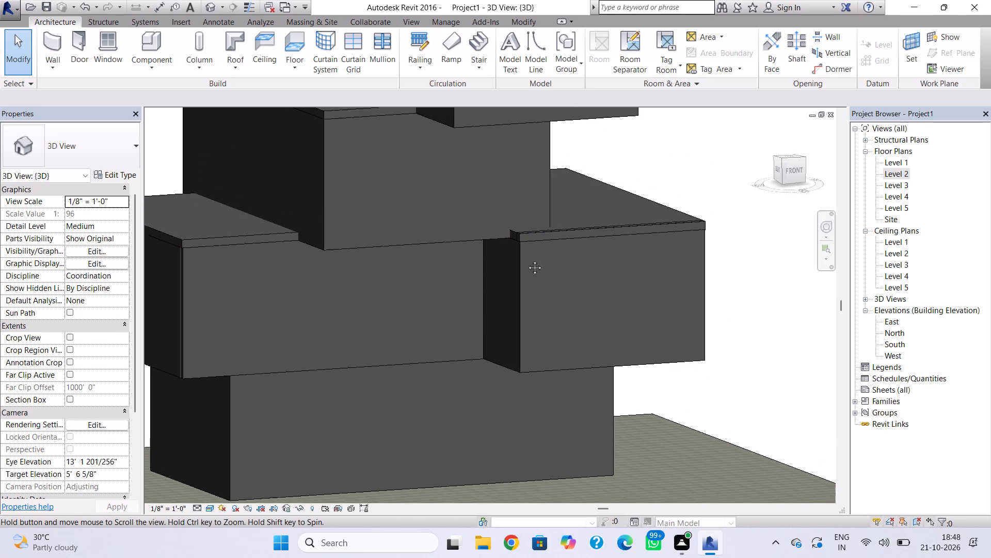
middle_click_drag(527, 260, 521, 276)
Open the footprint of the roof based on Level 3 for editing in the Level 3 plan.
left_click(544, 254)
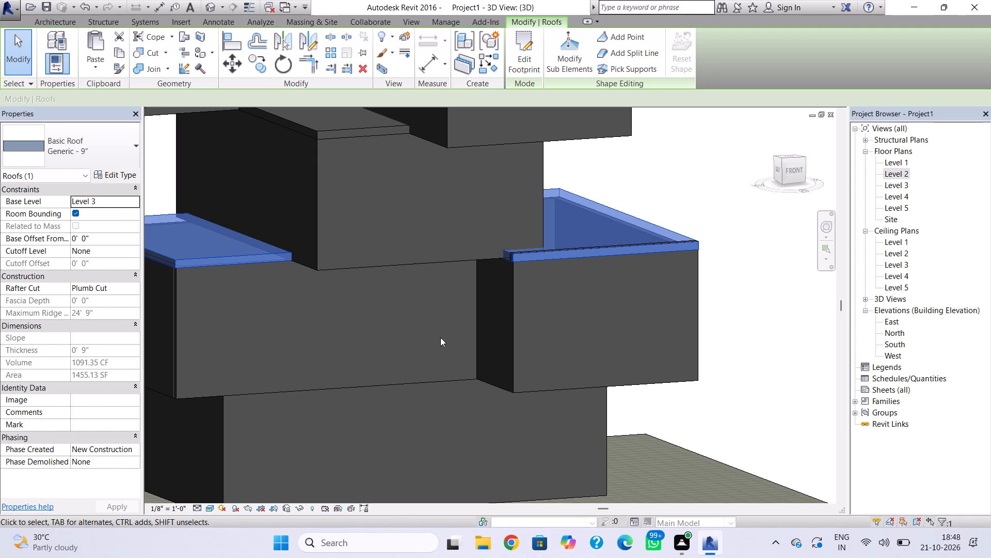
triple_click(896, 183)
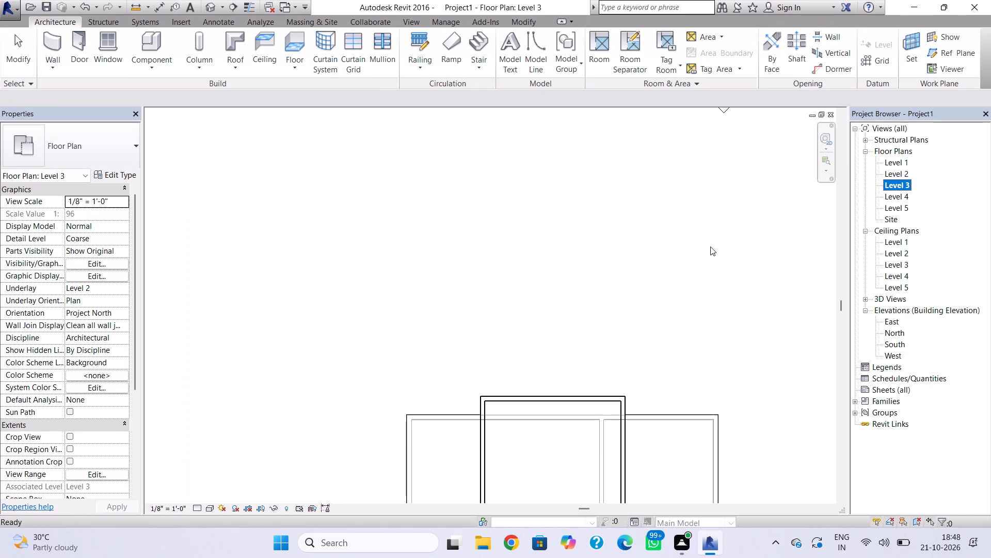
scroll(678, 264, "down", 3)
middle_click_drag(646, 286, 592, 207)
scroll(514, 371, "up", 5)
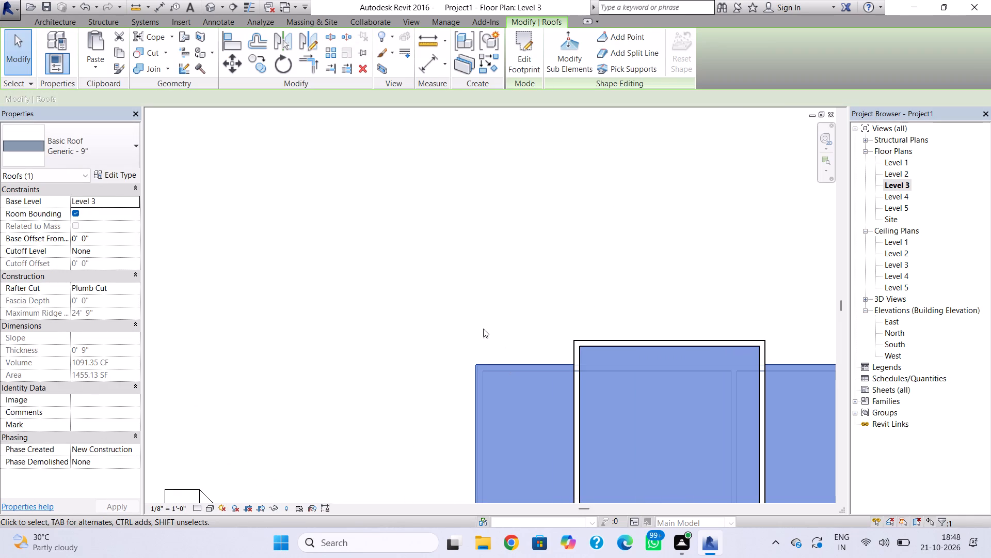
middle_click_drag(485, 362, 421, 197)
double_click(419, 202)
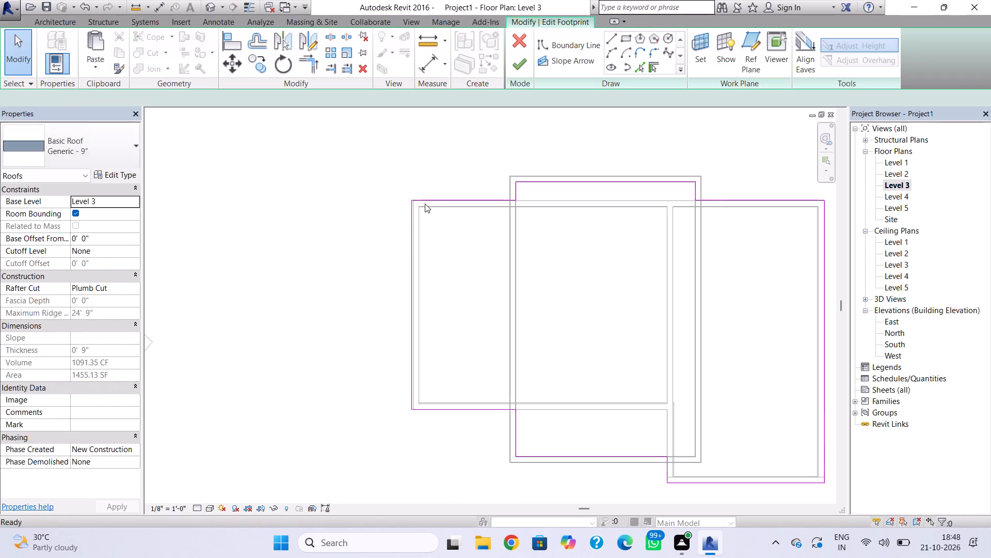
Move the Level 3 roof footprint's west boundary line eastward to the inner face of the lower storey's west wall.
left_click(409, 245)
key("Right")
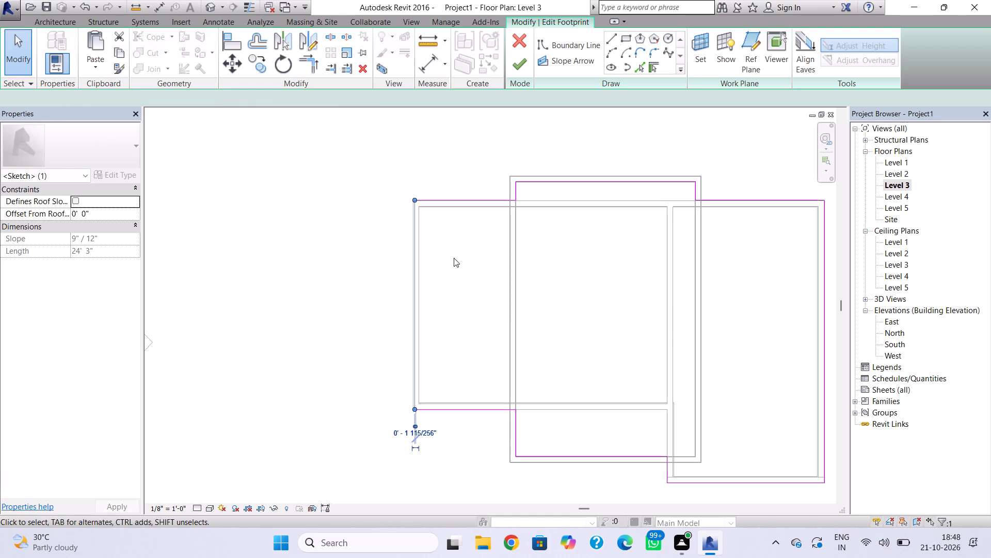
key("Right")
scroll(445, 263, "up", 8)
key("Right")
key("Right")
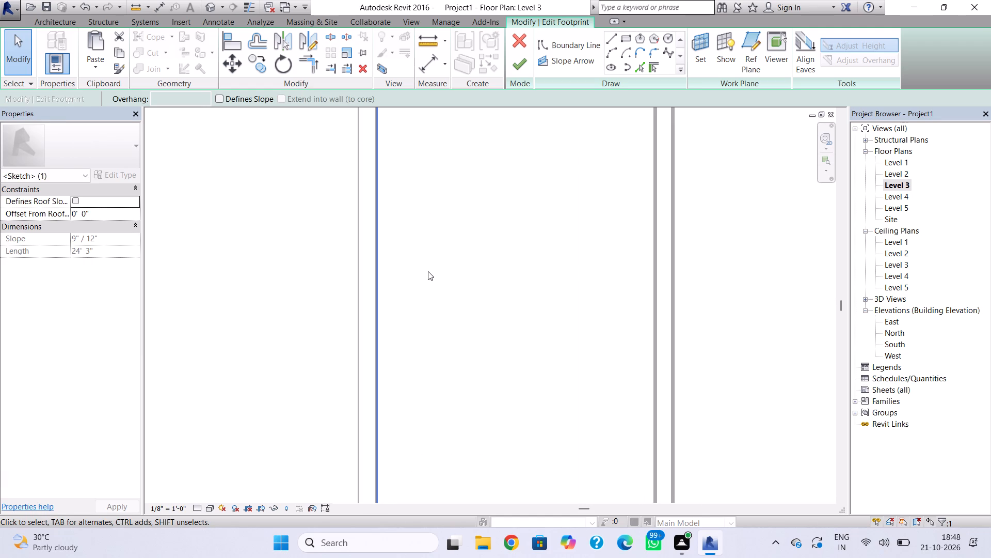
scroll(428, 271, "up", 2)
key("Right")
scroll(428, 271, "up", 3)
key("Left")
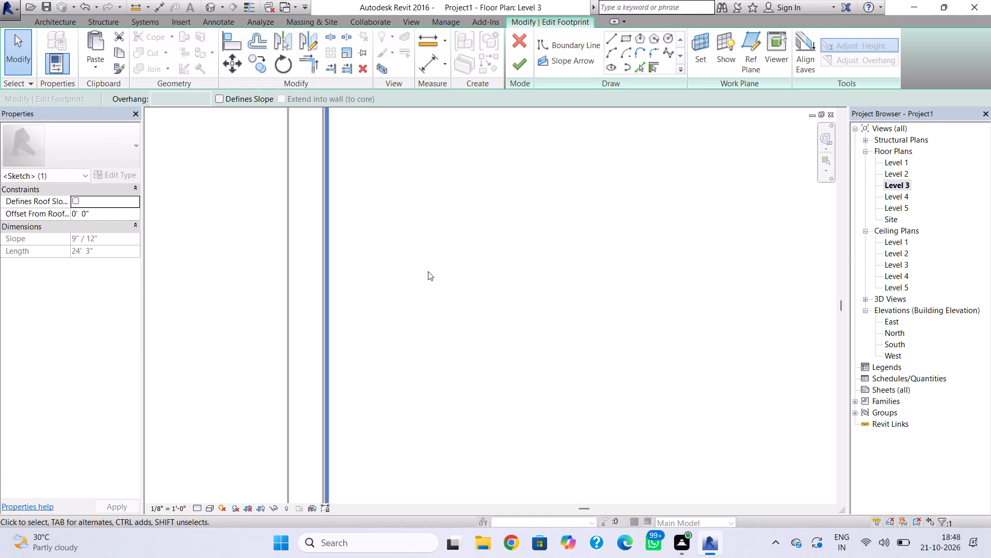
key("Left")
Move the north boundary line west of the footprint's northern projection southward to the lower wall's inner face.
scroll(428, 271, "down", 5)
middle_click_drag(427, 273, 393, 354)
scroll(393, 354, "down", 1)
scroll(433, 230, "down", 1)
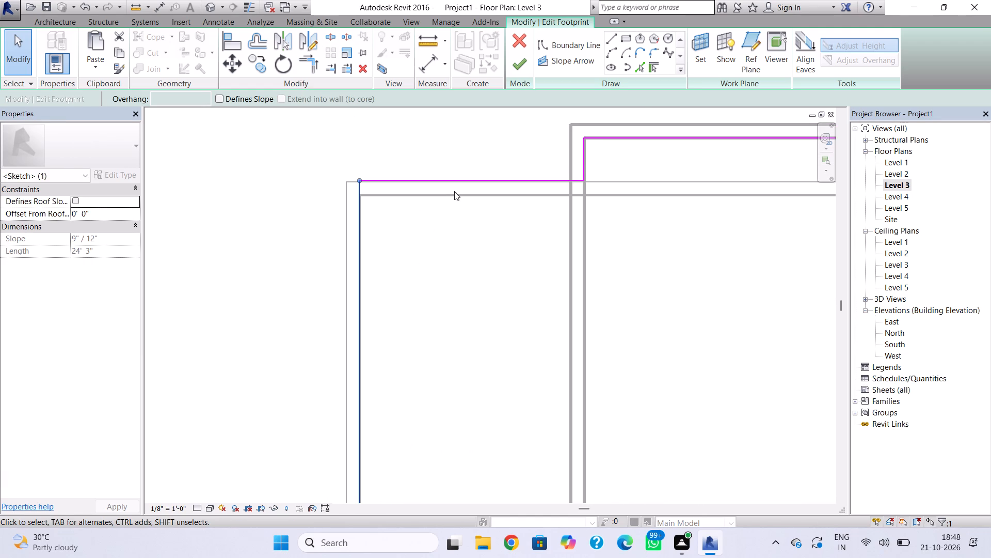
left_click(459, 182)
key("Down")
key("Down")
key("Down")
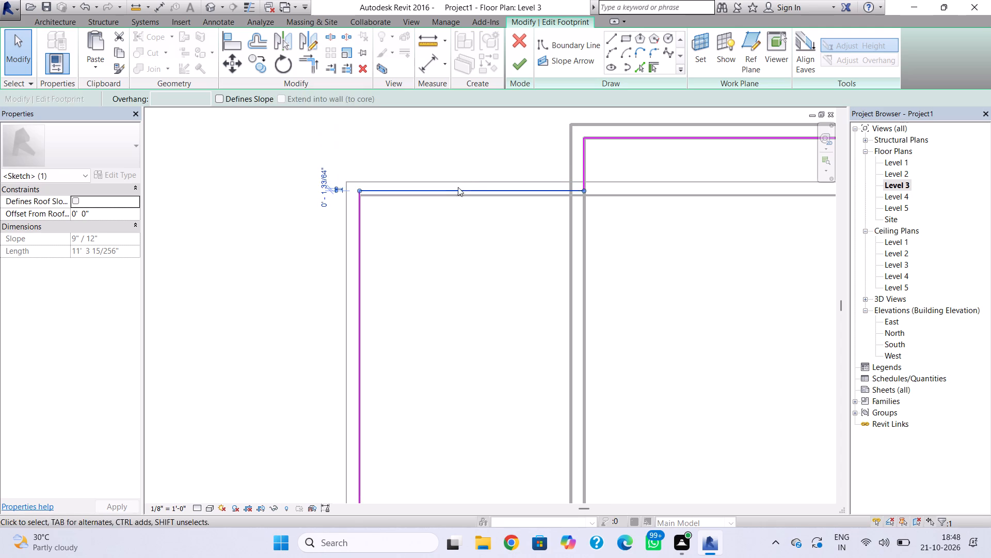
scroll(452, 193, "up", 3)
key("Down")
scroll(451, 194, "up", 2)
key("Down")
key("Down")
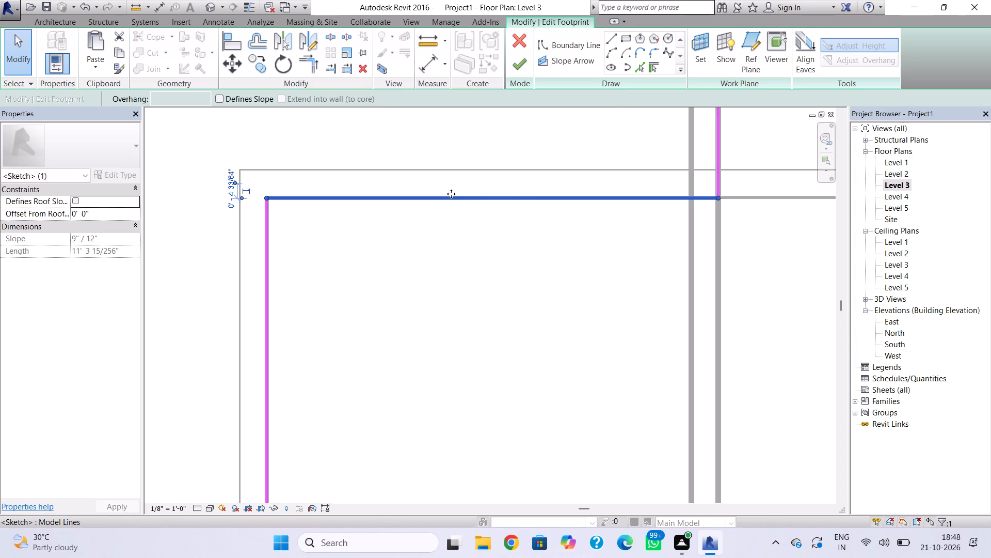
Nudge the north boundary line of the footprint's northern projection slightly southward, inside the upper wall's inner face.
scroll(451, 194, "down", 1)
middle_click_drag(451, 194, 282, 263)
scroll(264, 267, "down", 1)
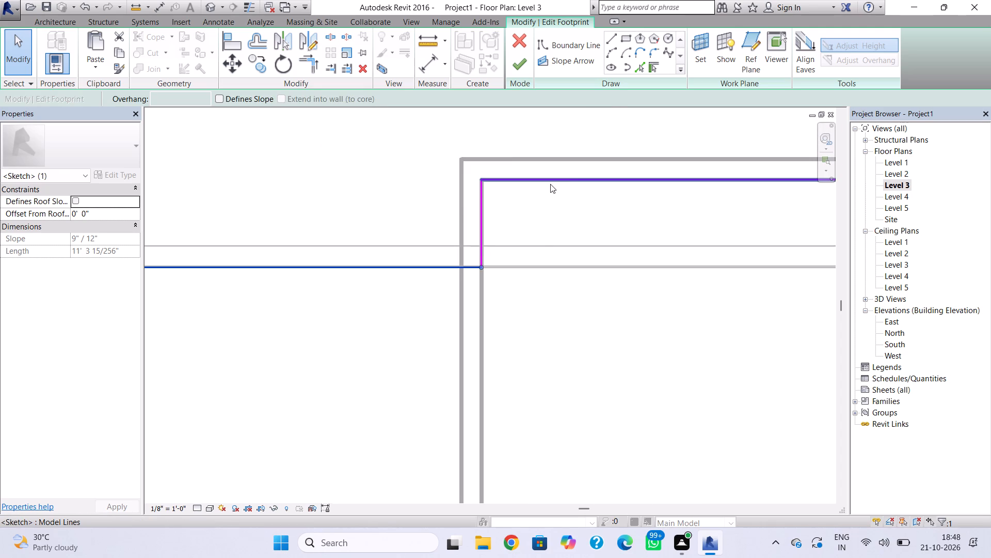
middle_click_drag(583, 190, 239, 244)
scroll(583, 190, "down", 1)
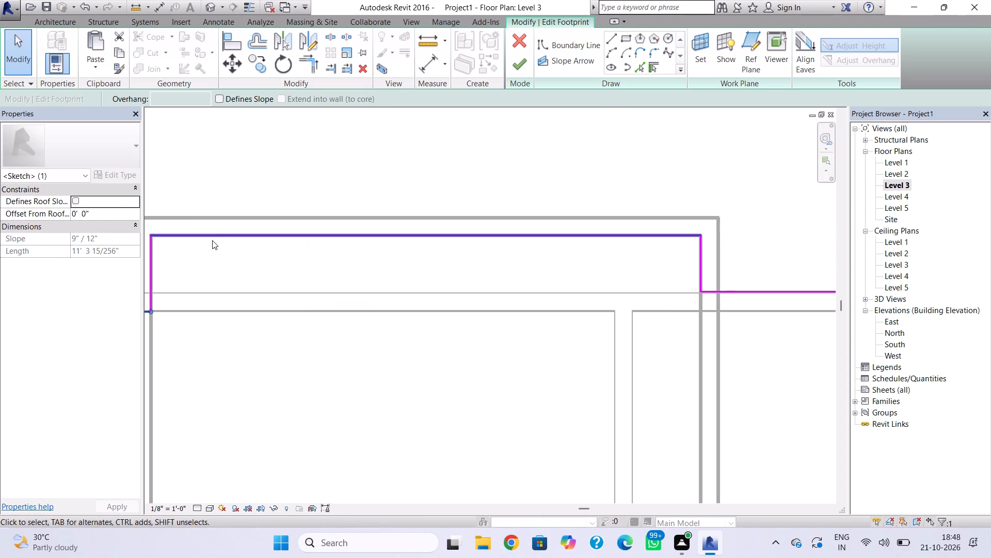
scroll(378, 238, "up", 1)
left_click(378, 238)
key("Down")
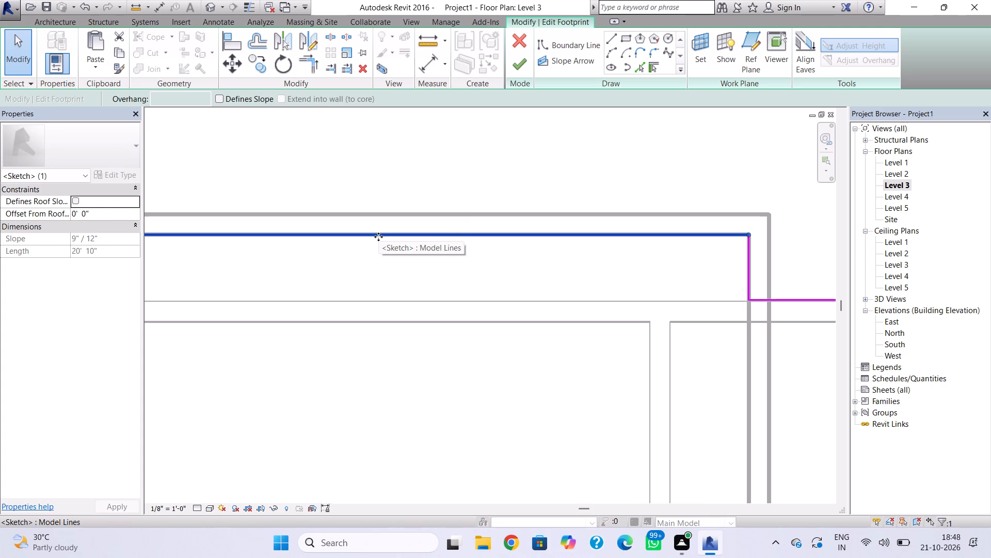
Nudge the west and east boundary lines of the footprint's northern projection slightly inward from the upper walls' inner faces.
middle_click_drag(335, 243, 392, 221)
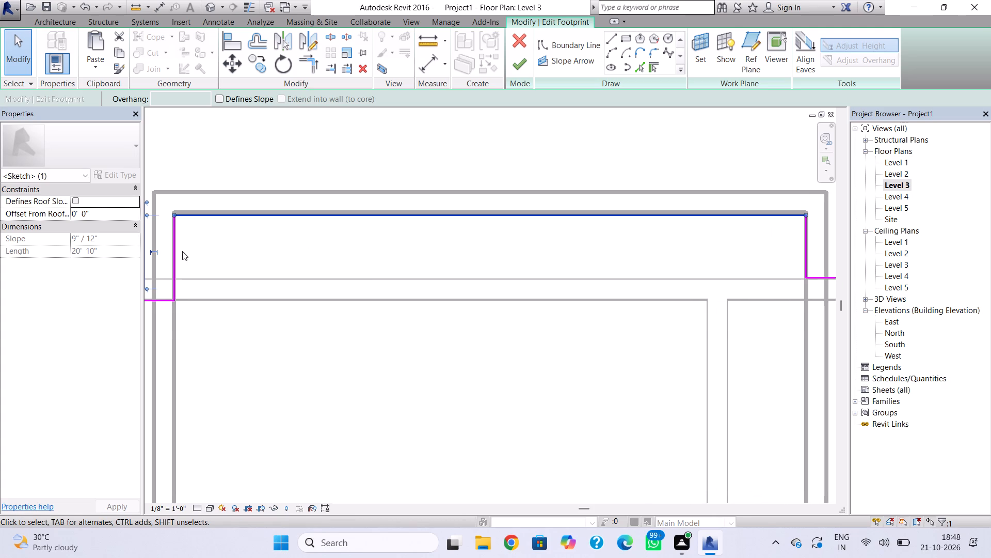
left_click(173, 255)
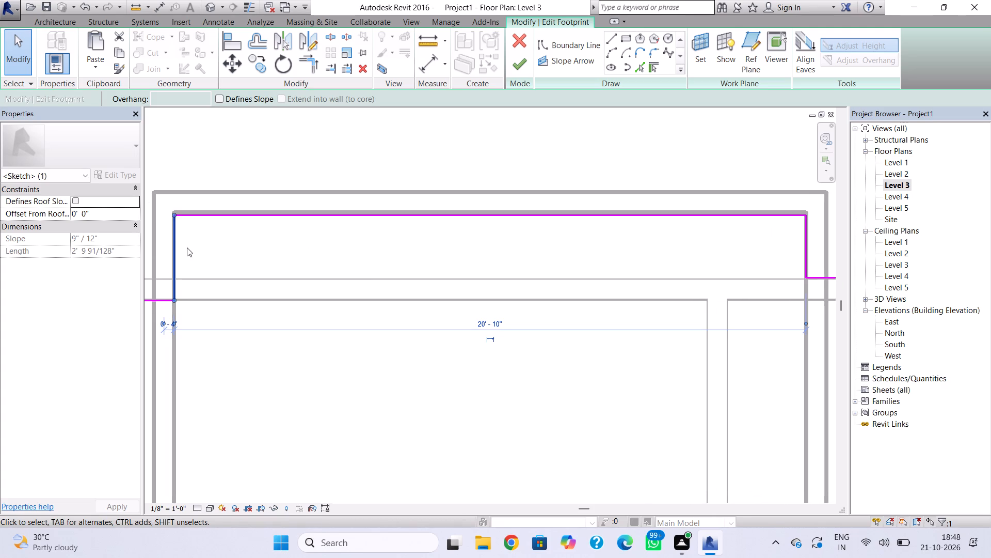
key("Right")
scroll(221, 251, "down", 1)
middle_click_drag(221, 251, 29, 244)
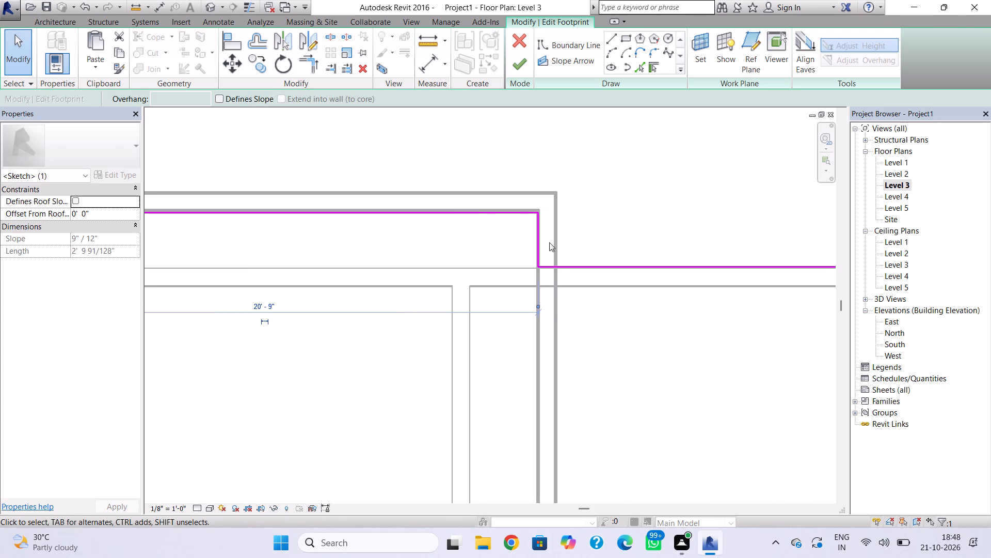
left_click(544, 244)
key("Left")
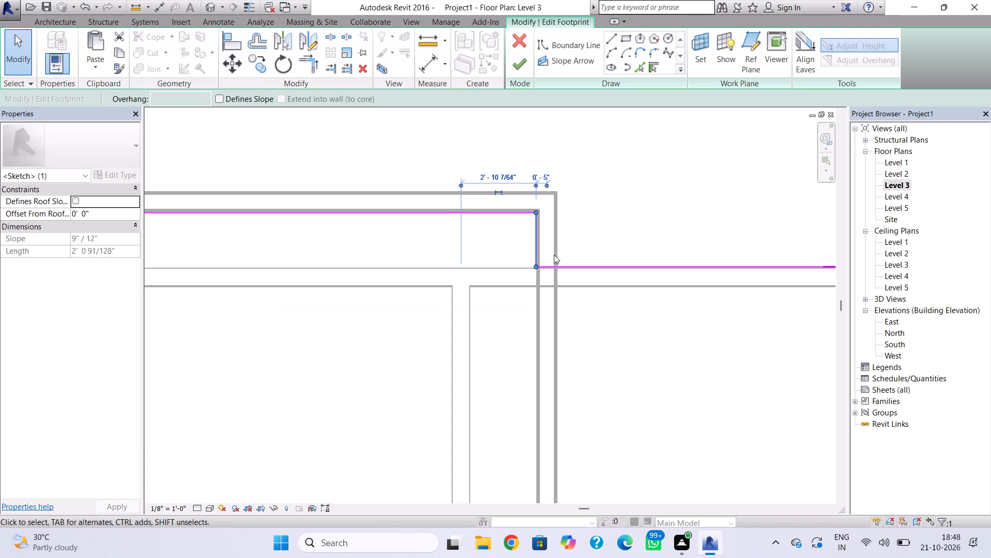
Move the north boundary line east of the roof footprint's northern projection southward to the lower wall's inner face.
middle_click_drag(555, 268, 162, 237)
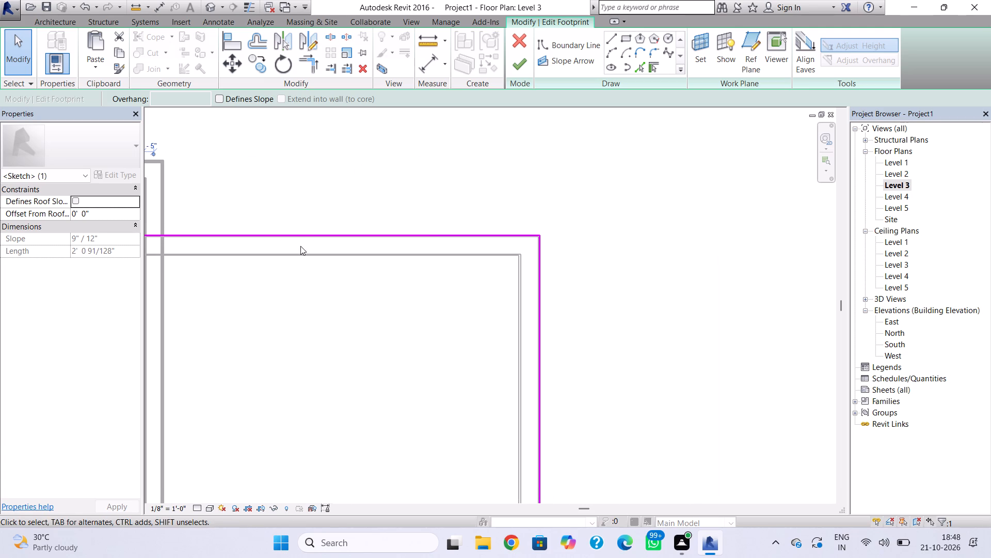
left_click(306, 236)
key("Down")
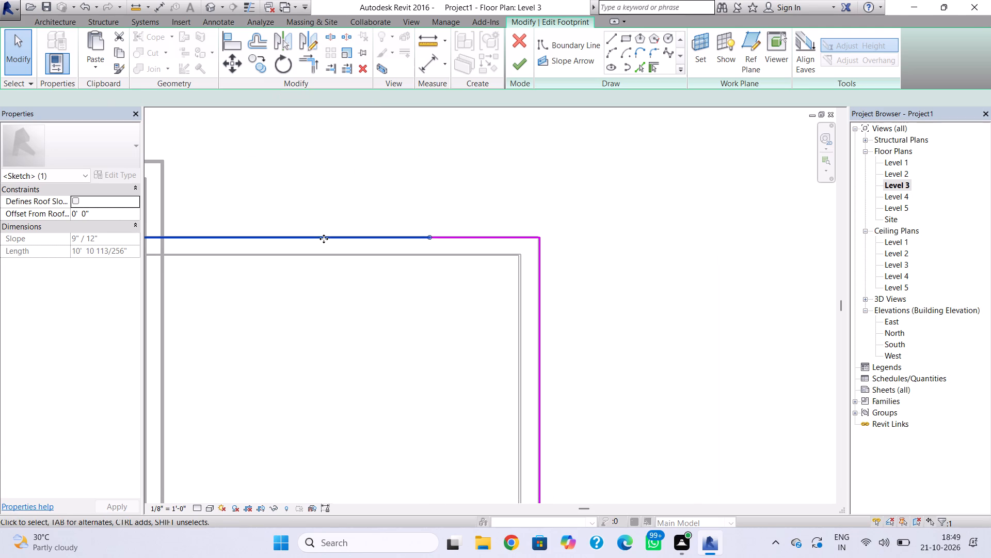
key("Down")
scroll(400, 234, "up", 8)
left_click(403, 232)
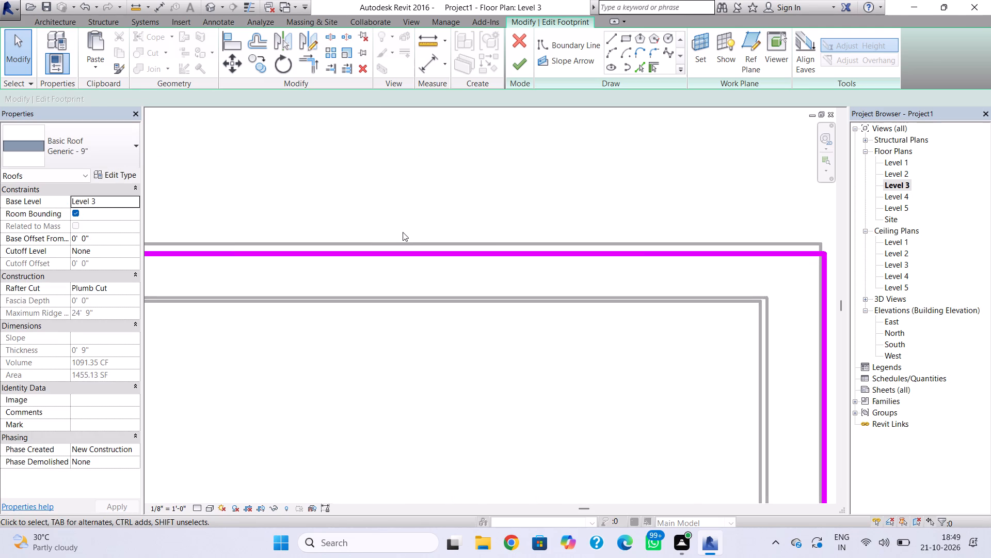
key("Up")
scroll(407, 236, "down", 4)
middle_click_drag(406, 237, 589, 225)
scroll(406, 237, "down", 1)
scroll(590, 225, "down", 1)
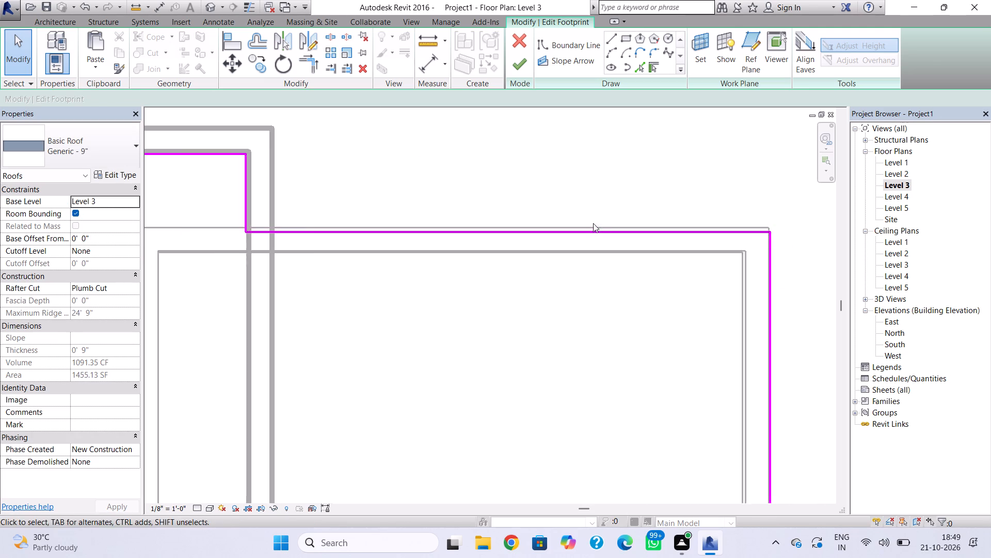
scroll(593, 223, "down", 1)
left_click(531, 231)
left_click(532, 233)
key("Down")
key("Down")
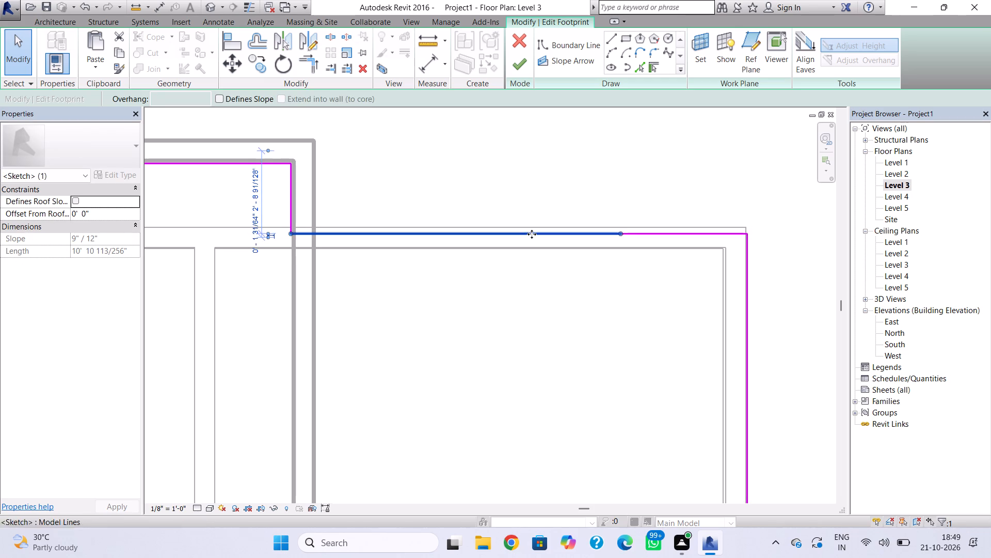
key("Down")
key("Down")
key("Down")
key("Down")
key("Down")
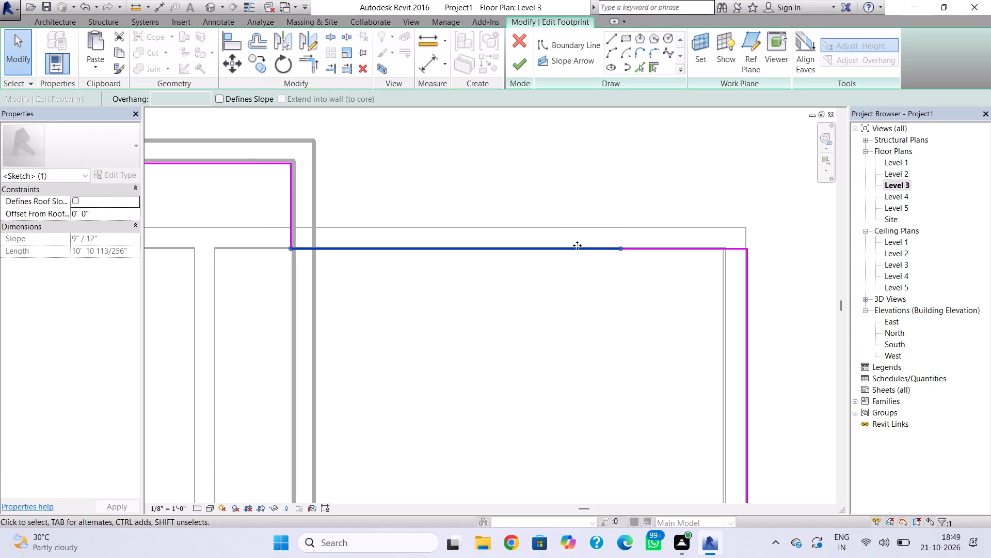
Move the Level 3 roof footprint's east boundary line westward to the inner face of the lower storey's east wall.
middle_click_drag(596, 252, 566, 184)
left_click(716, 258)
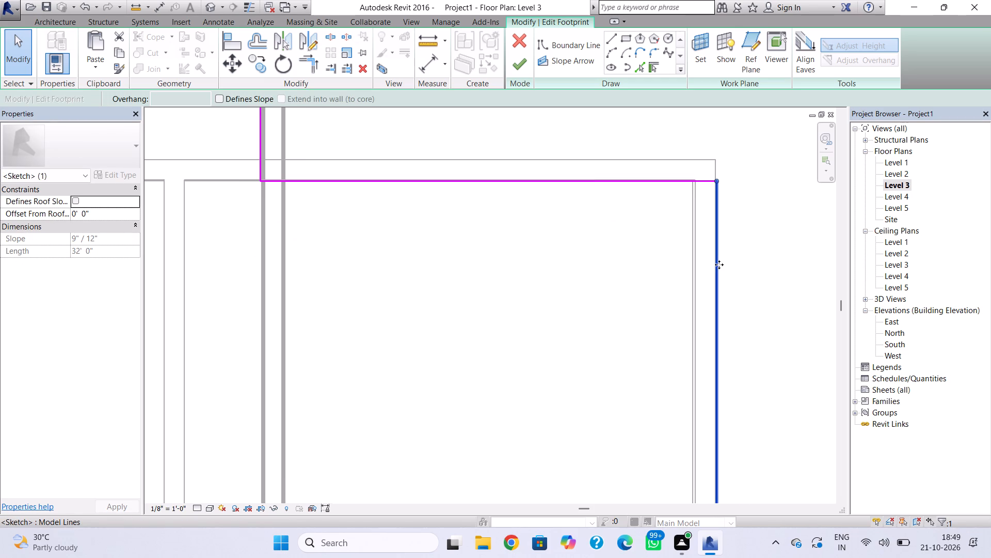
key("Left")
key("Left")
key("Left")
key("Left")
key("Left")
key("Left")
key("Left")
key("Left")
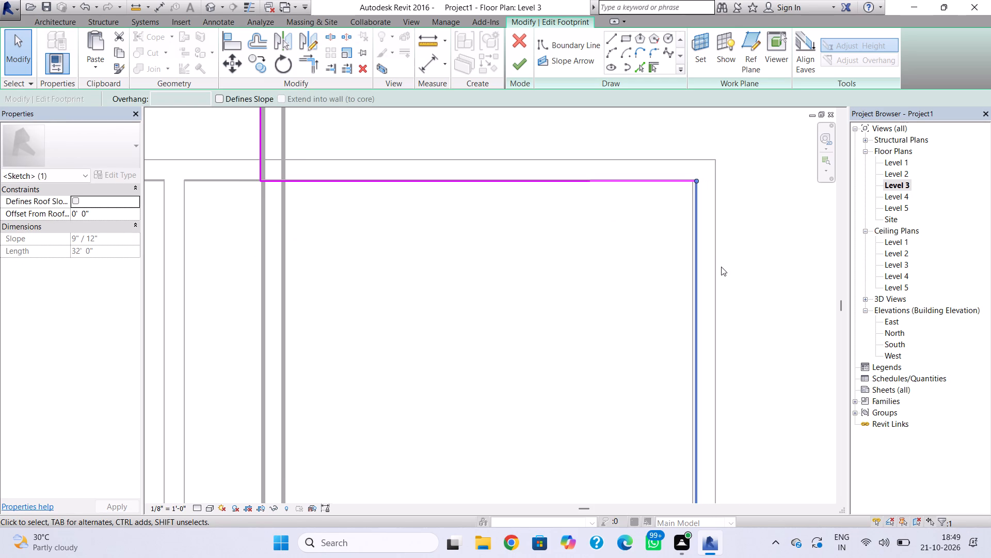
key("Left")
Move the south boundary line of the footprint's eastern part northward to the inner face of the lower south wall.
middle_click_drag(721, 267, 690, 101)
scroll(680, 262, "down", 3)
middle_click_drag(673, 281, 655, 91)
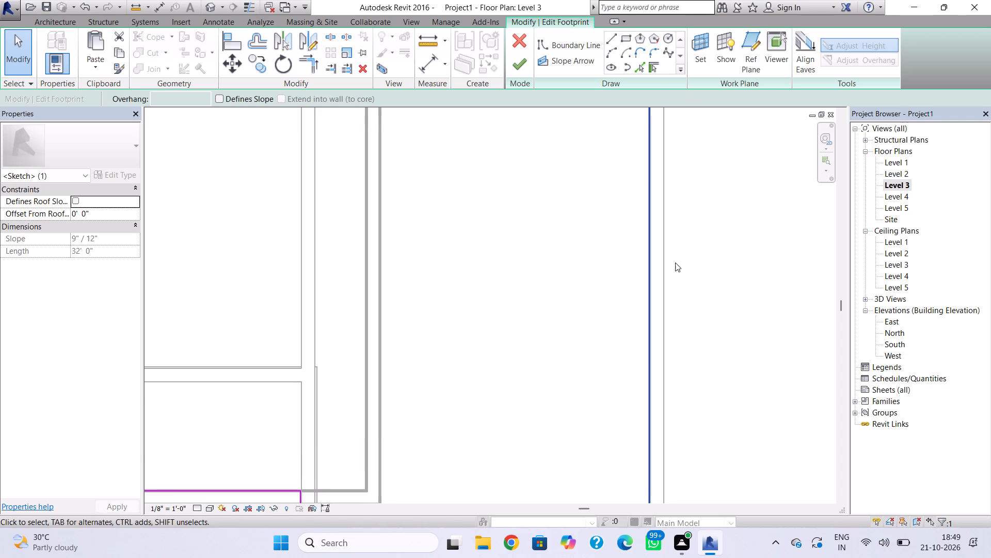
middle_click_drag(673, 269, 653, 141)
scroll(667, 244, "down", 1)
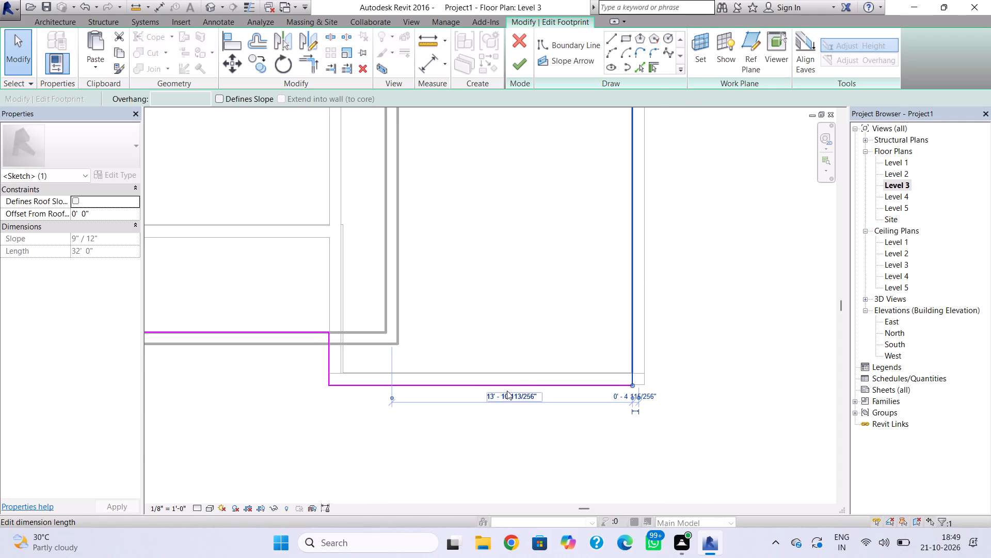
left_click(515, 380)
left_click(525, 380)
key("Up")
key("Up")
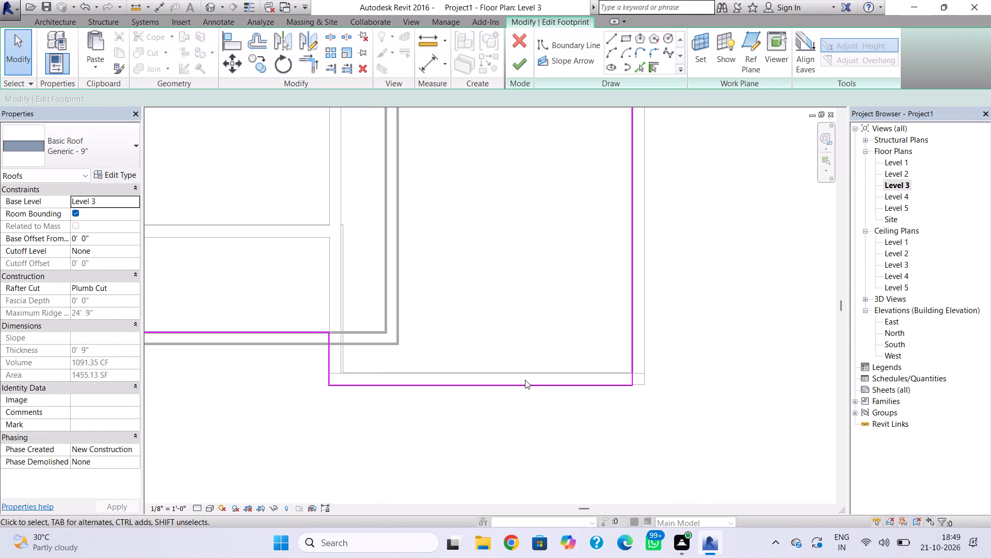
key("Up")
left_click(523, 380)
key("Up")
left_click(523, 384)
key("Up")
key("Up")
key("Up")
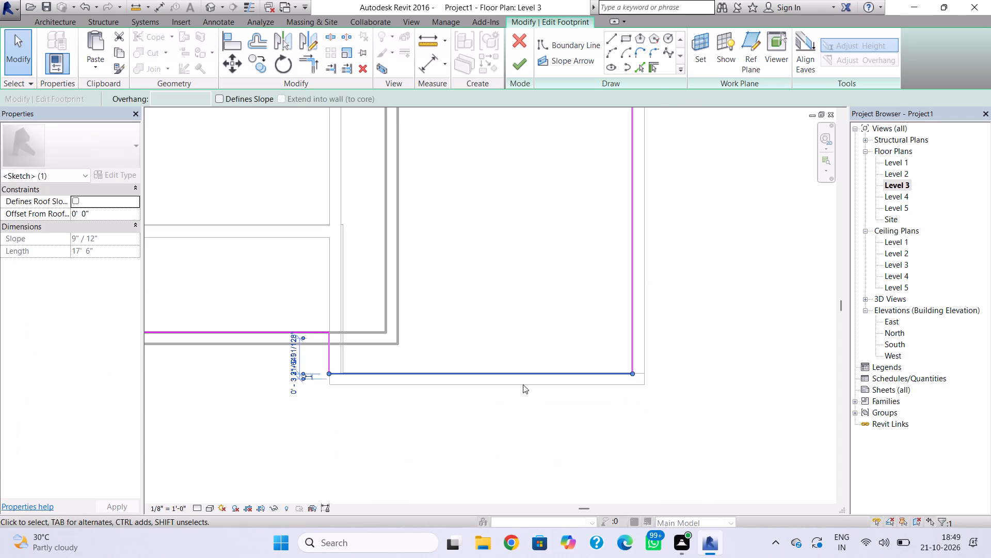
left_click(523, 384)
Move the short west boundary line at the footprint's southeastern projection eastward to the lower wall's inner face.
left_click_drag(438, 362, 370, 352)
left_click(331, 354)
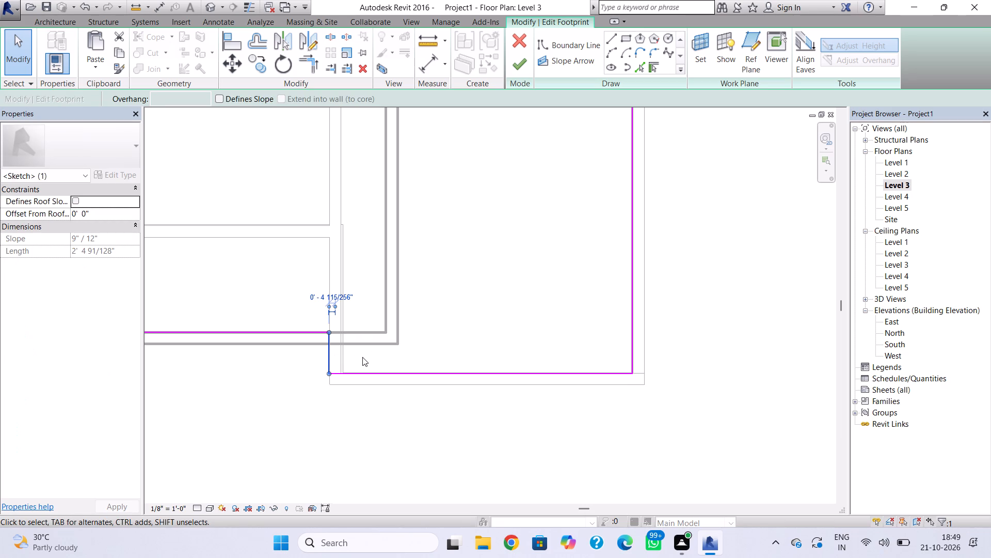
key("Right")
key("Right")
key("Right")
key("Right")
key("Right")
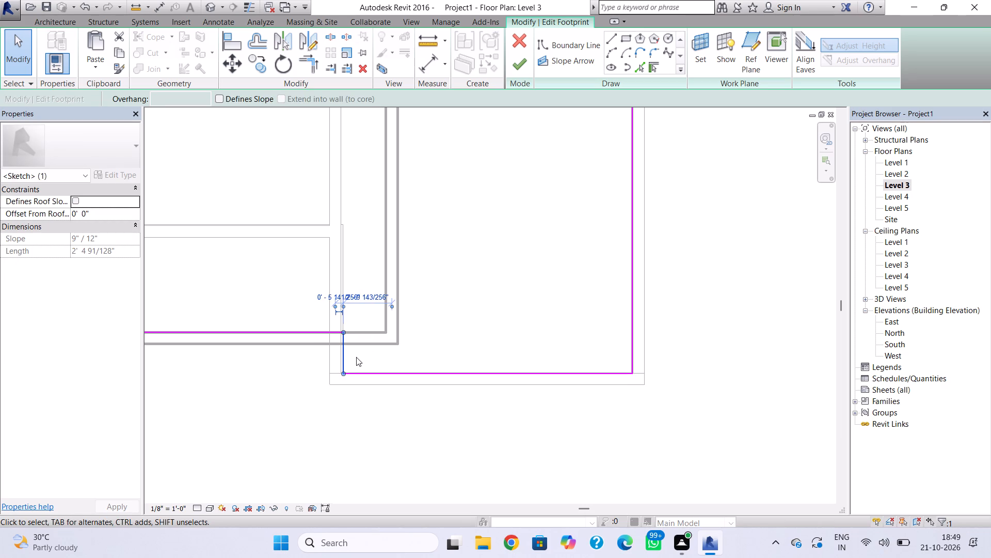
scroll(356, 357, "up", 9)
key("Left")
key("Left")
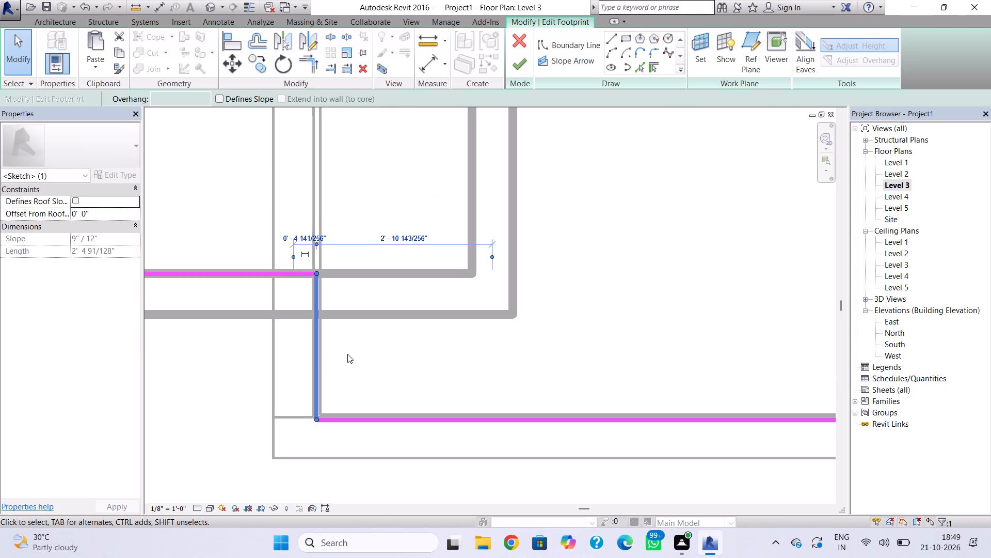
key("Left")
Nudge the south boundary line of the footprint's eastern part slightly northward and finish the roof footprint edit.
scroll(345, 352, "up", 3)
left_click(360, 454)
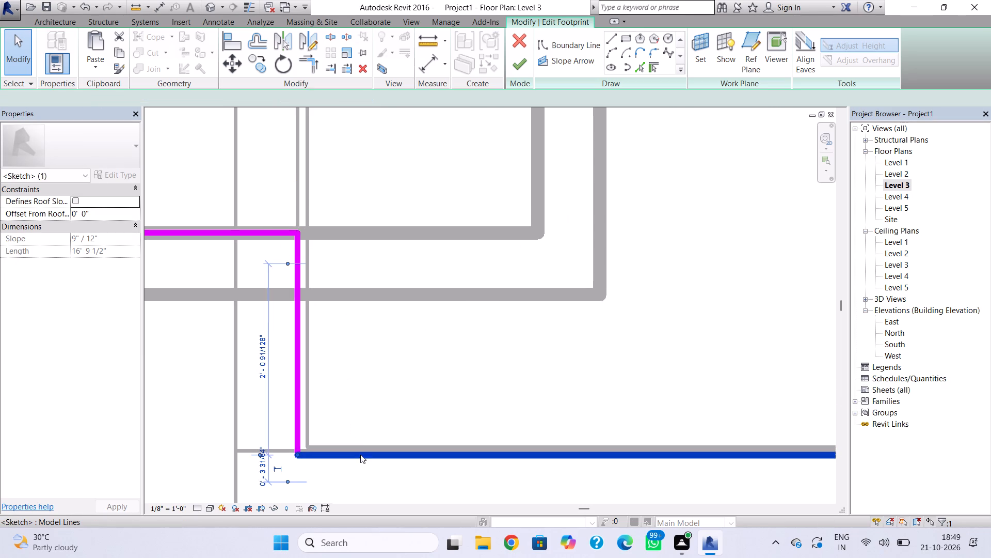
key("Up")
key("Up")
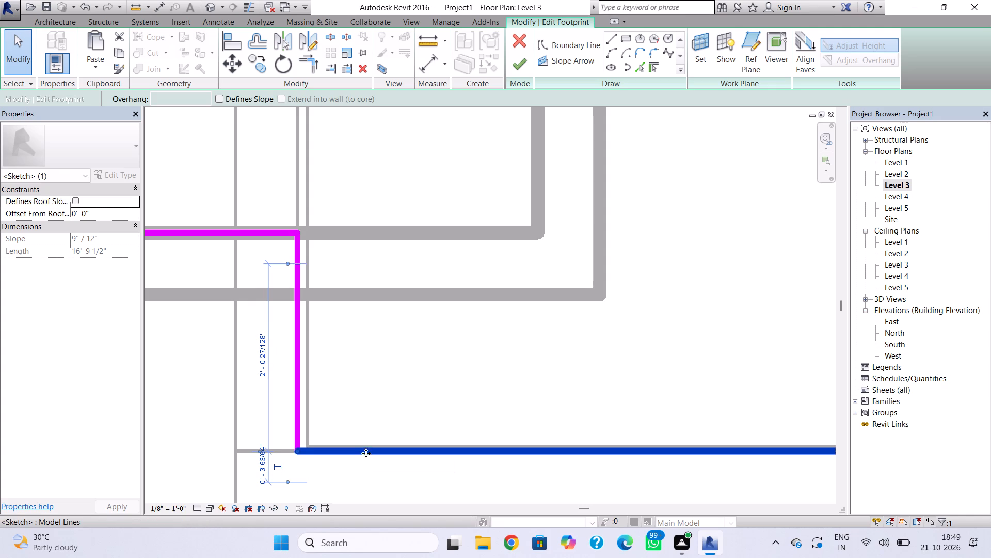
left_click(522, 66)
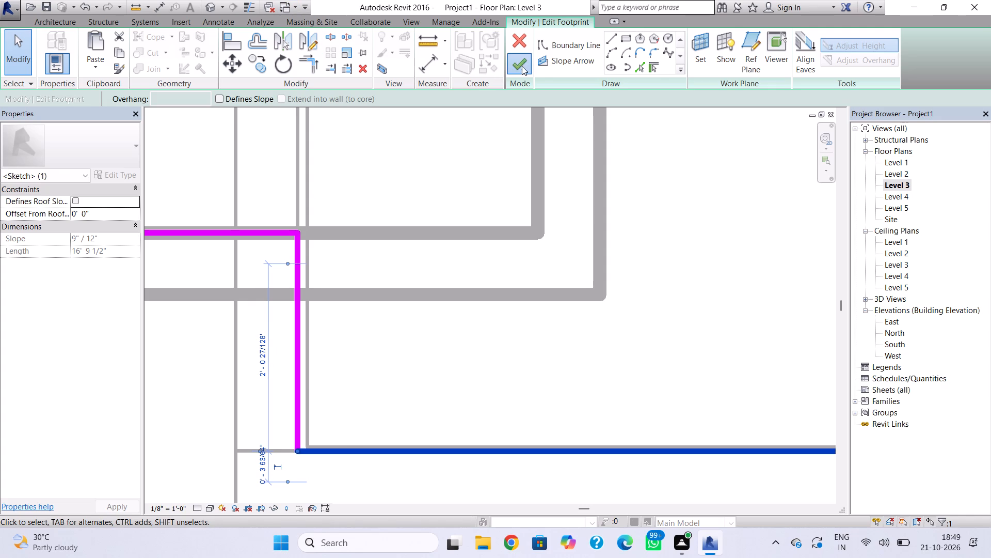
left_click(523, 280)
scroll(492, 209, "down", 3)
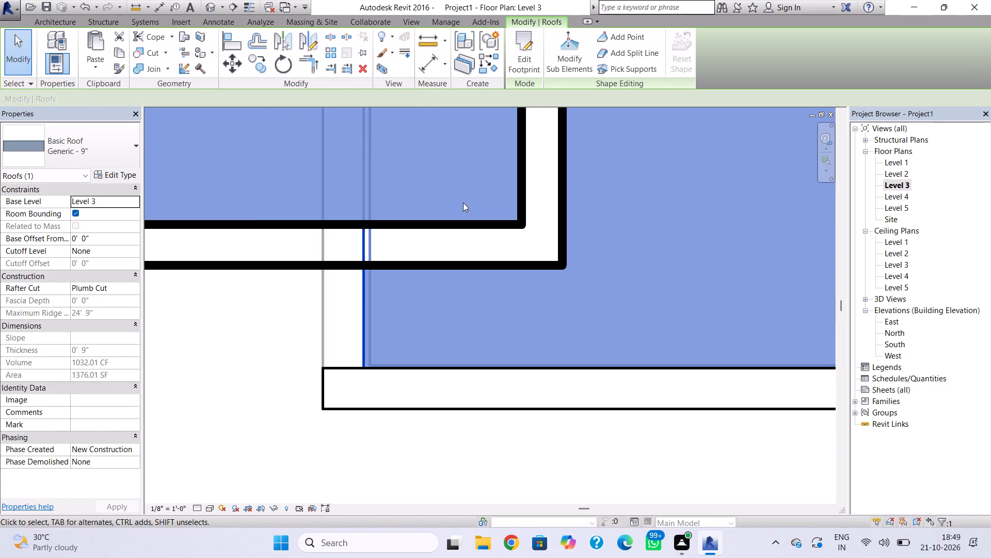
Check the Level 3 roof's edges in 3D and reopen its footprint for editing in the Level 3 floor plan.
left_click(216, 8)
scroll(427, 200, "down", 1)
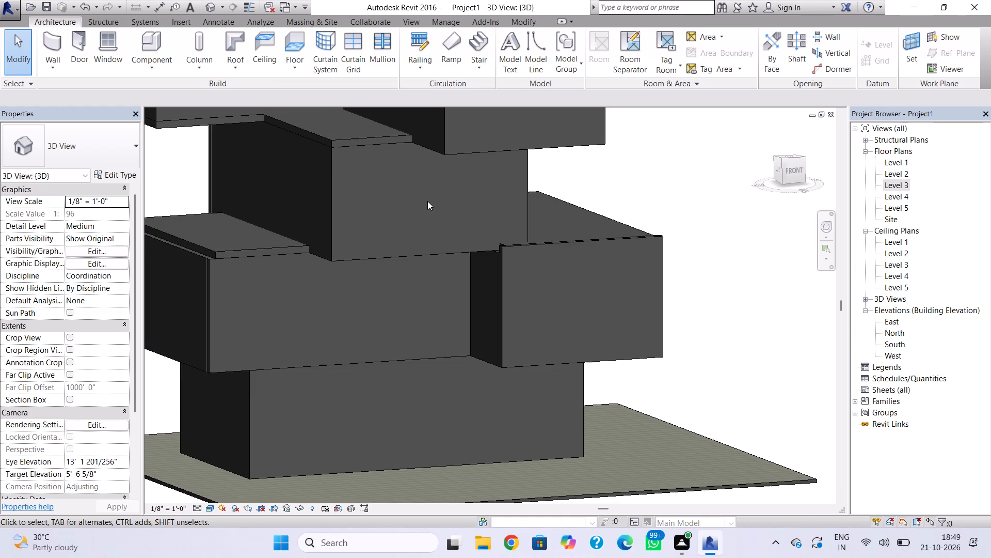
middle_click_drag(427, 201, 537, 204)
scroll(328, 238, "up", 5)
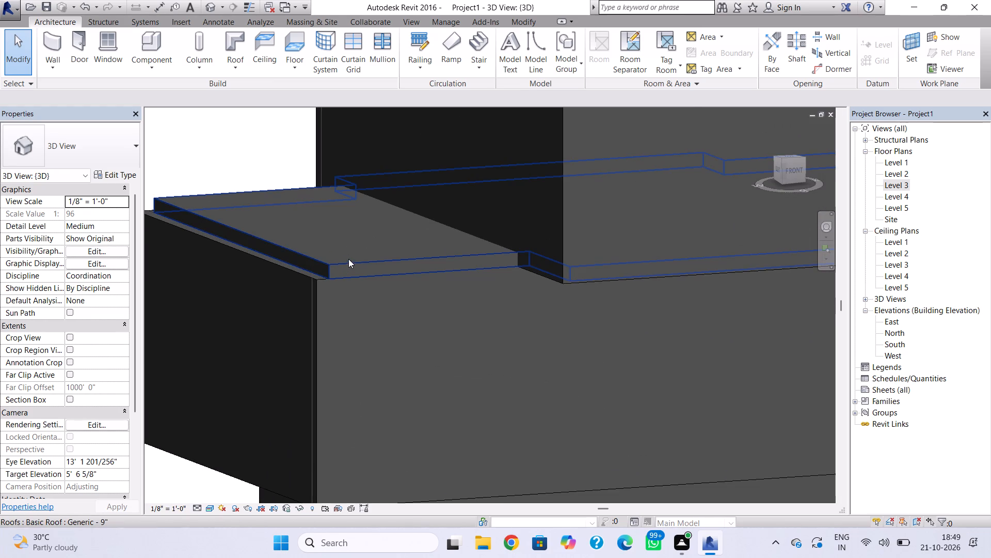
double_click(465, 258)
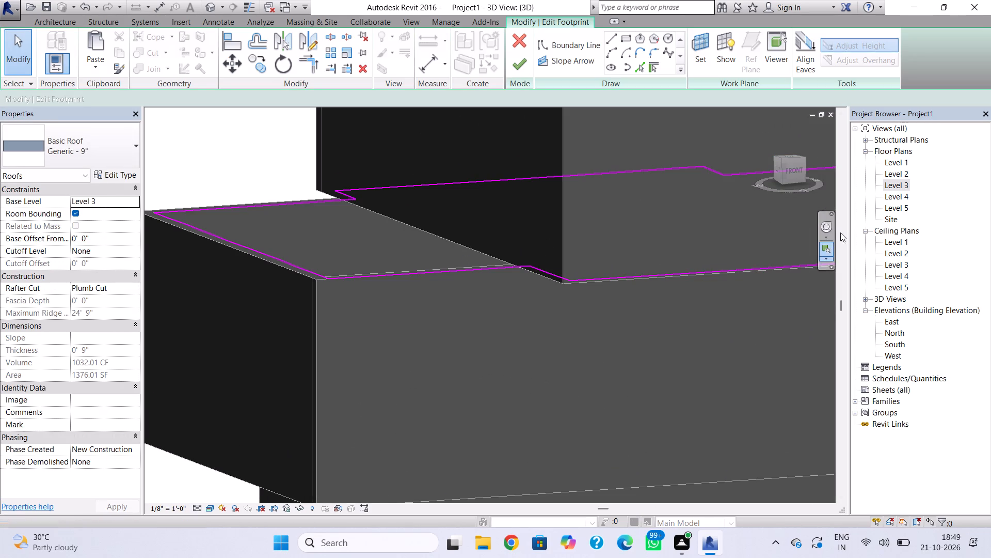
double_click(891, 180)
Move the south boundary line of the footprint's western part northward to the inner face of the lower south wall.
scroll(407, 211, "down", 3)
middle_click_drag(406, 212, 478, 268)
scroll(406, 212, "down", 10)
middle_click_drag(464, 246, 658, 343)
scroll(442, 226, "up", 1)
middle_click_drag(433, 258, 433, 269)
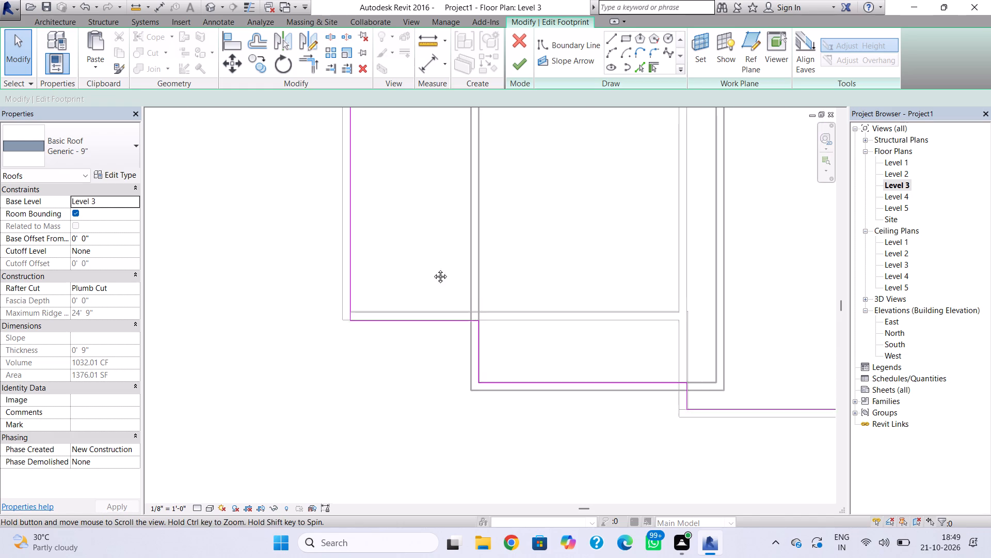
middle_click_drag(433, 269, 429, 320)
left_click(427, 373)
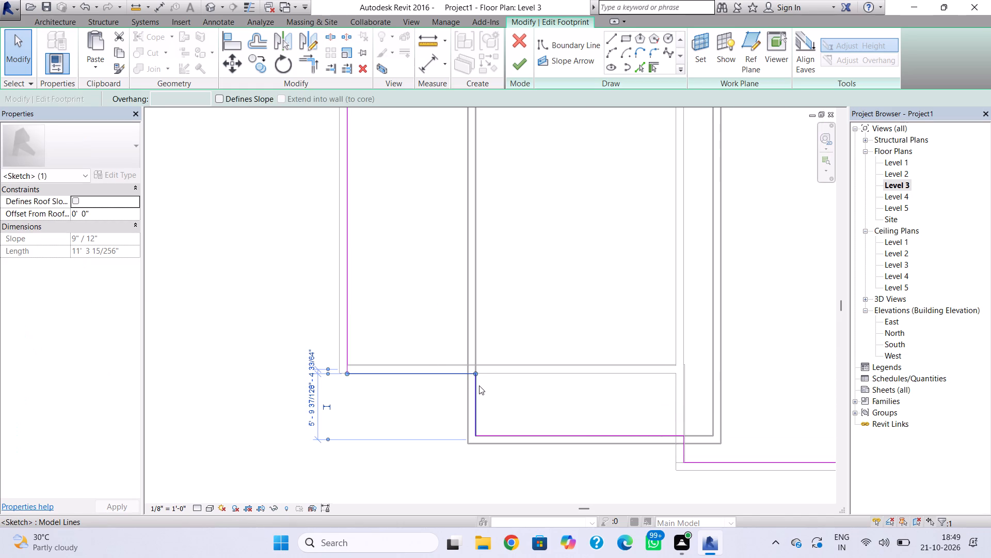
key("Up")
key("Up")
key("Up")
scroll(477, 375, "up", 3)
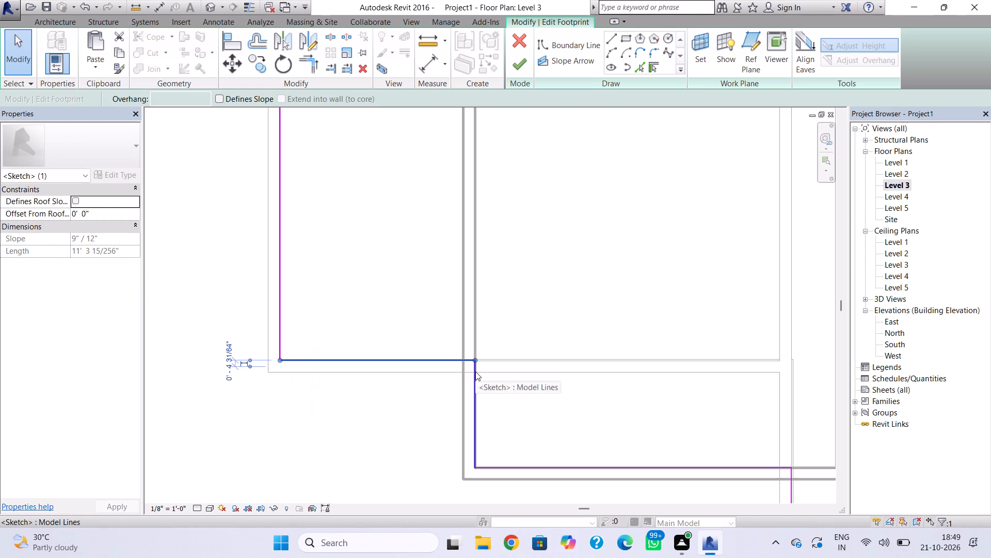
key("Up")
scroll(461, 364, "up", 3)
key("Down")
key("Down")
Nudge the footprint's west boundary line slightly eastward onto the lower wall's inner face and finish the roof footprint edit.
middle_click_drag(404, 346, 461, 489)
scroll(461, 488, "down", 3)
middle_click_drag(439, 391, 411, 490)
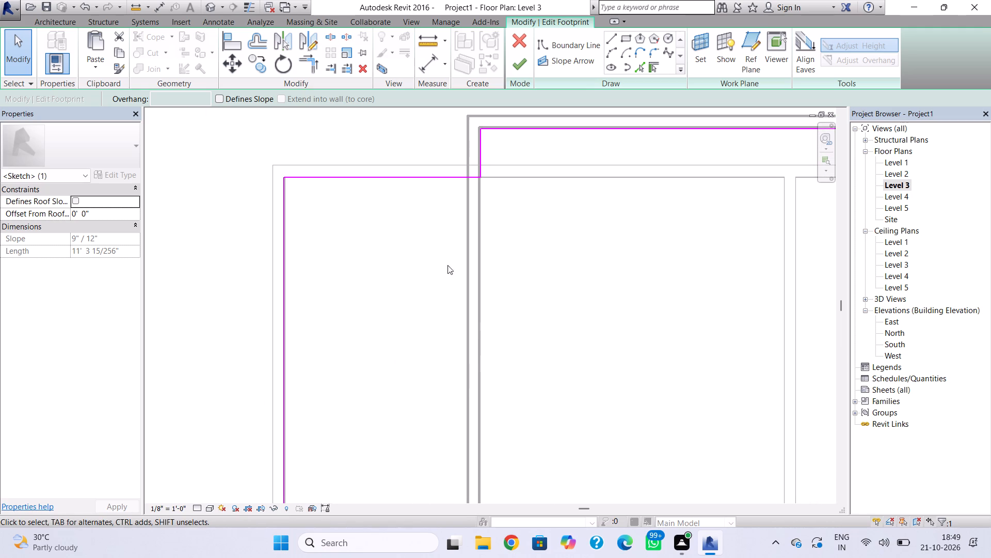
left_click(282, 336)
scroll(303, 343, "up", 10)
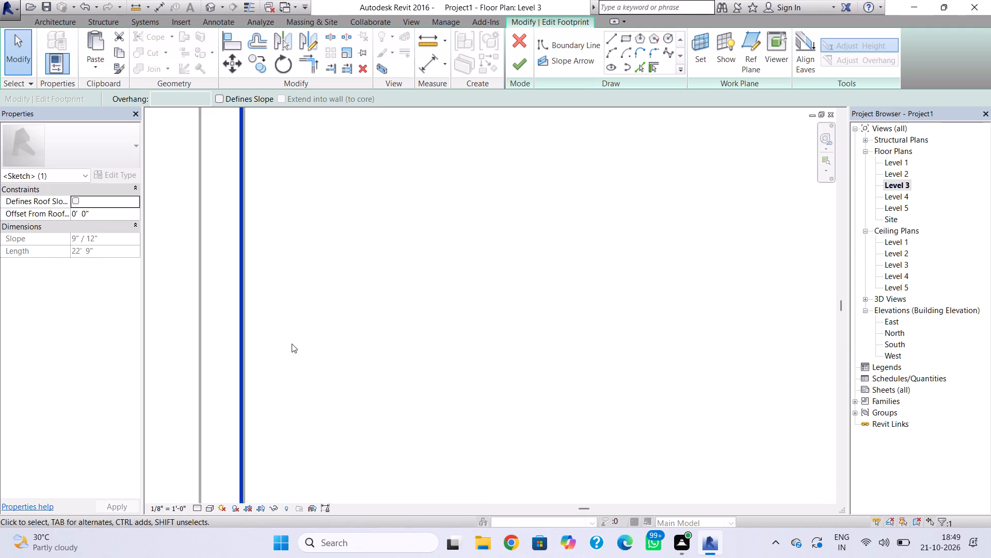
scroll(292, 344, "up", 3)
left_click(292, 344)
key("Right")
key("Right")
key("Right")
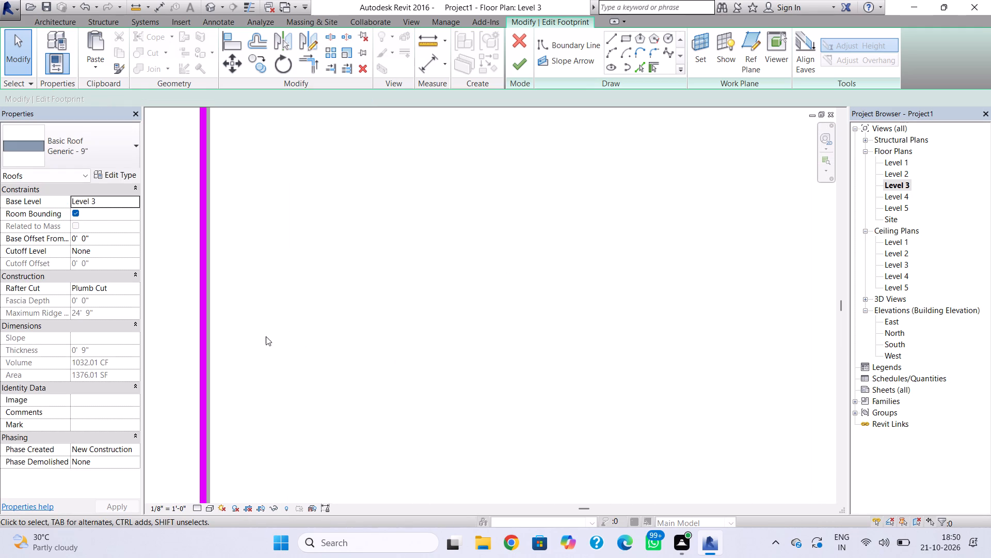
scroll(241, 335, "down", 1)
double_click(211, 342)
key("Right")
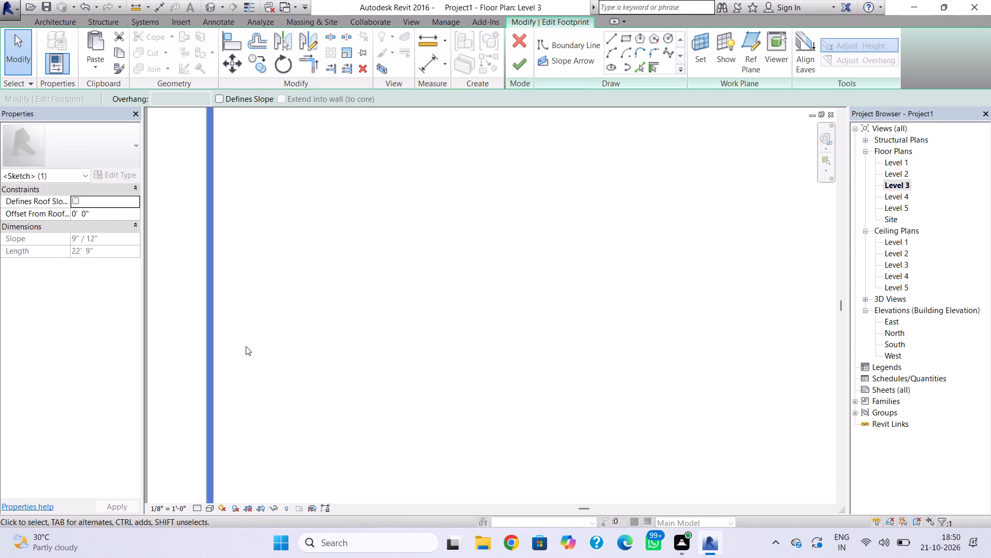
key("Right")
key("Right")
key("Left")
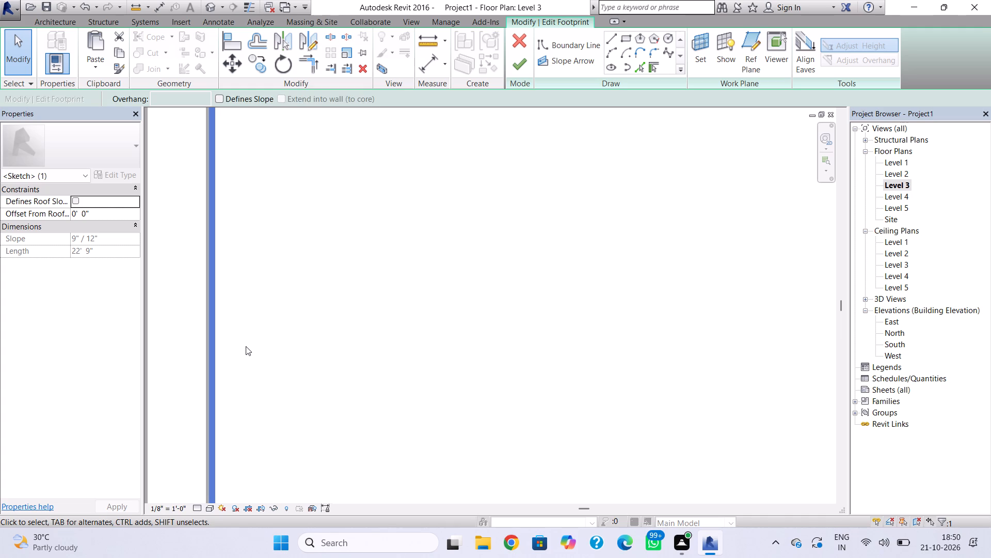
left_click(513, 61)
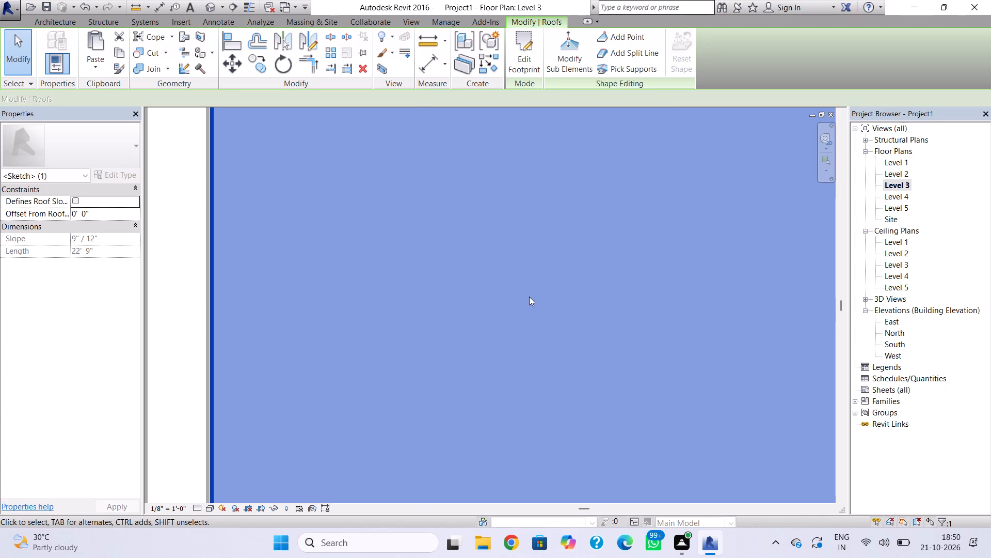
Check the Level 3 roof's edges against the supporting walls' inner faces around the south side in 3D.
left_click(212, 4)
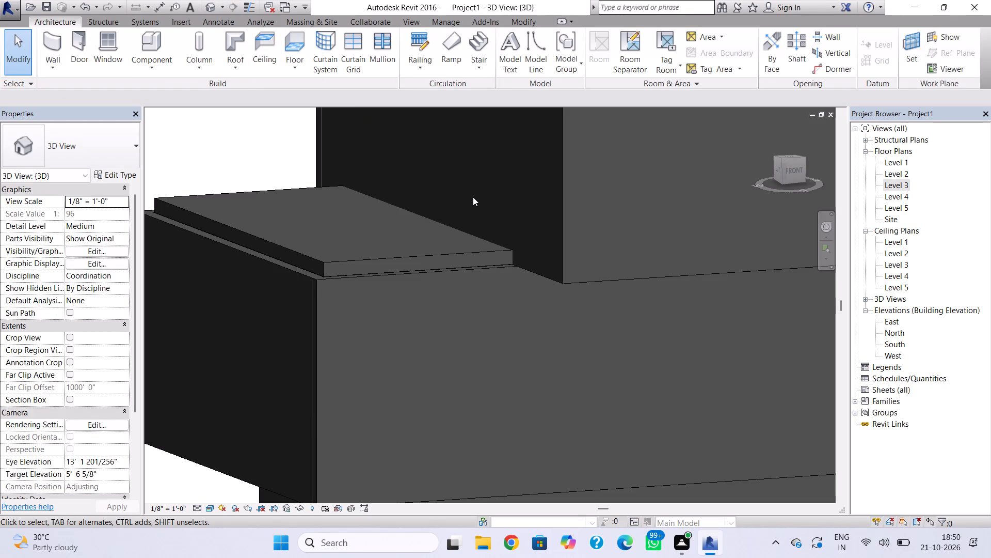
right_click_drag(492, 192, 473, 274, "shift")
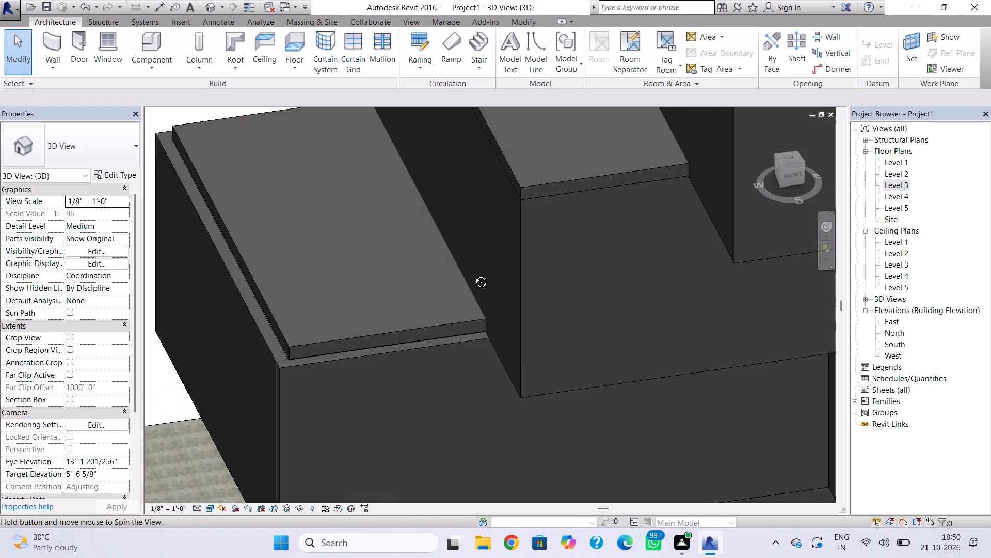
right_click_drag(473, 274, 469, 111, "shift")
middle_click_drag(474, 128, 284, 240)
scroll(284, 238, "down", 1)
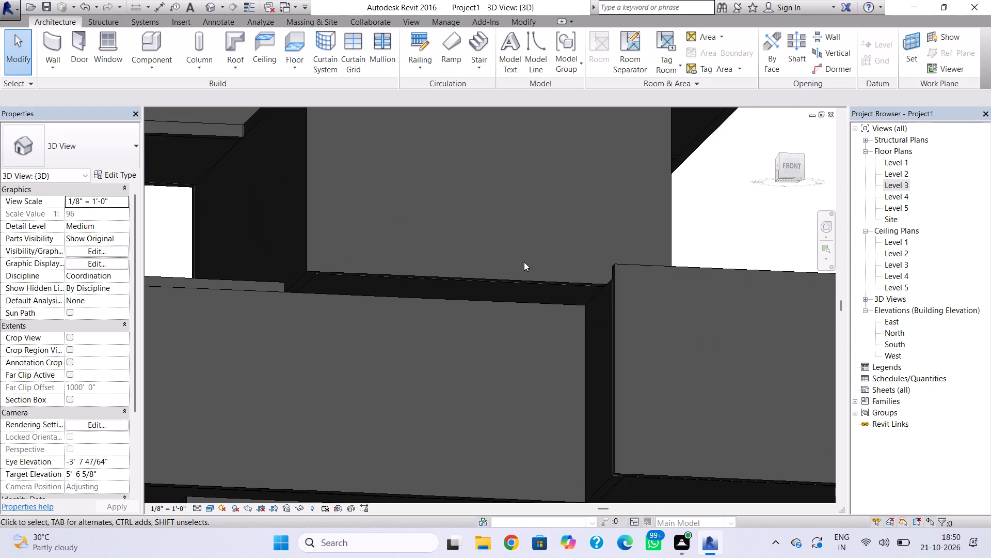
right_click_drag(534, 246, 554, 350, "shift")
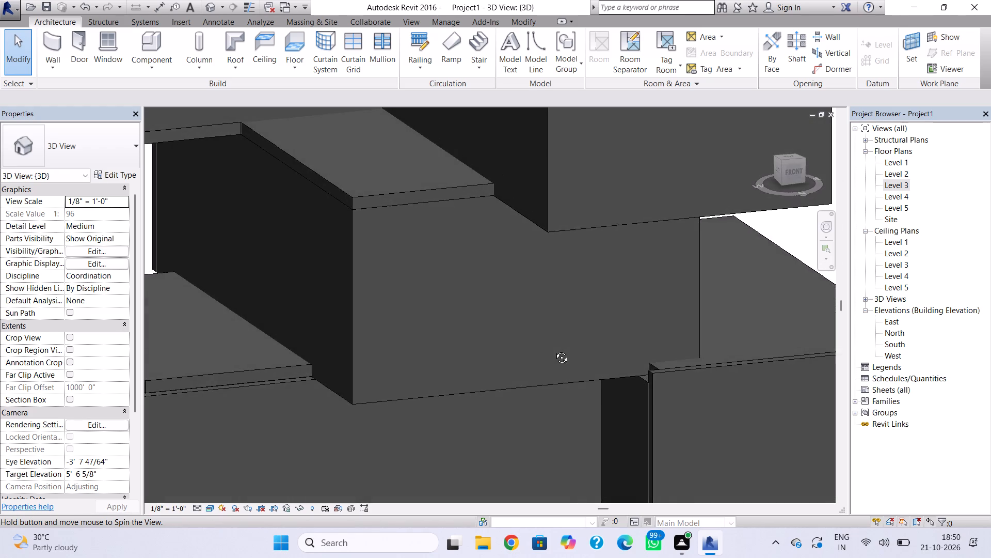
right_click_drag(554, 350, 569, 349, "shift")
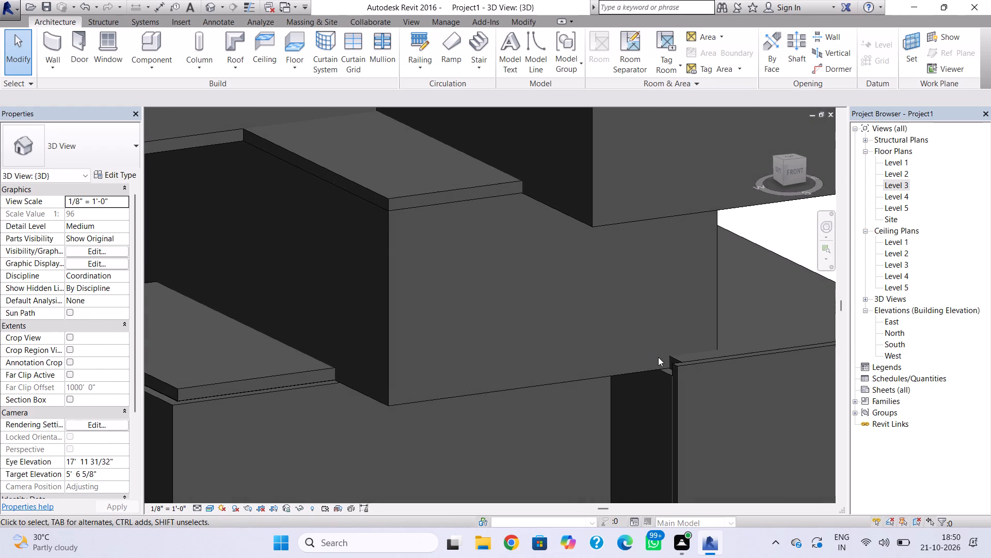
left_click(679, 356)
left_click(675, 368)
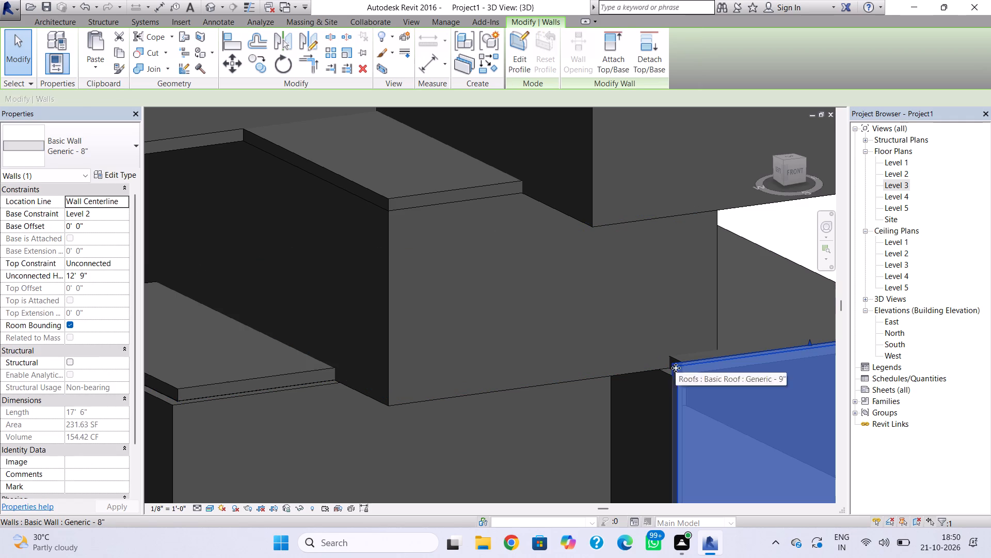
left_click(683, 357)
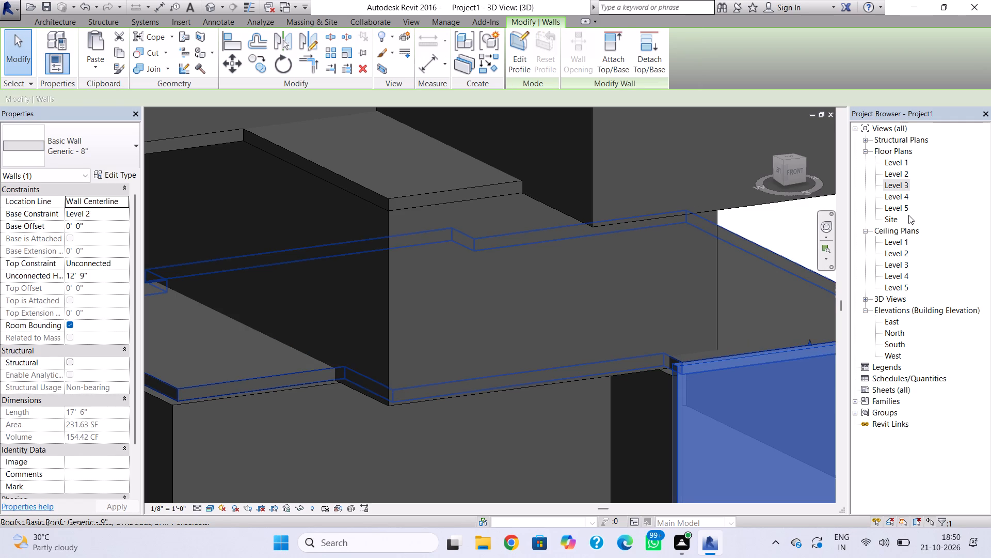
Reopen the Level 3 roof's footprint in the Level 3 floor plan and nudge its western part's south boundary line slightly northward.
double_click(900, 185)
scroll(655, 271, "down", 2)
middle_click_drag(643, 278, 612, 195)
scroll(614, 198, "down", 2)
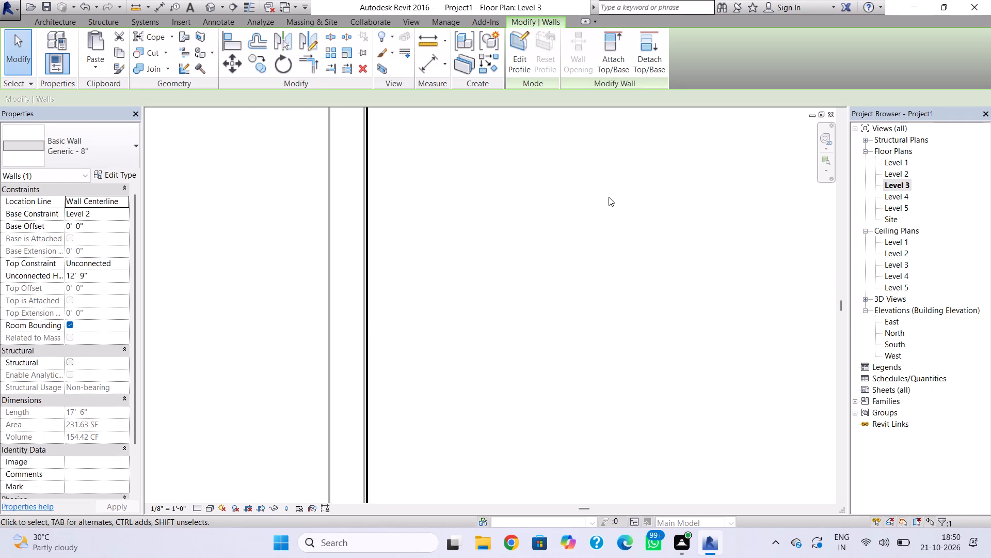
scroll(609, 197, "down", 2)
middle_click_drag(421, 296, 425, 122)
scroll(438, 156, "down", 3)
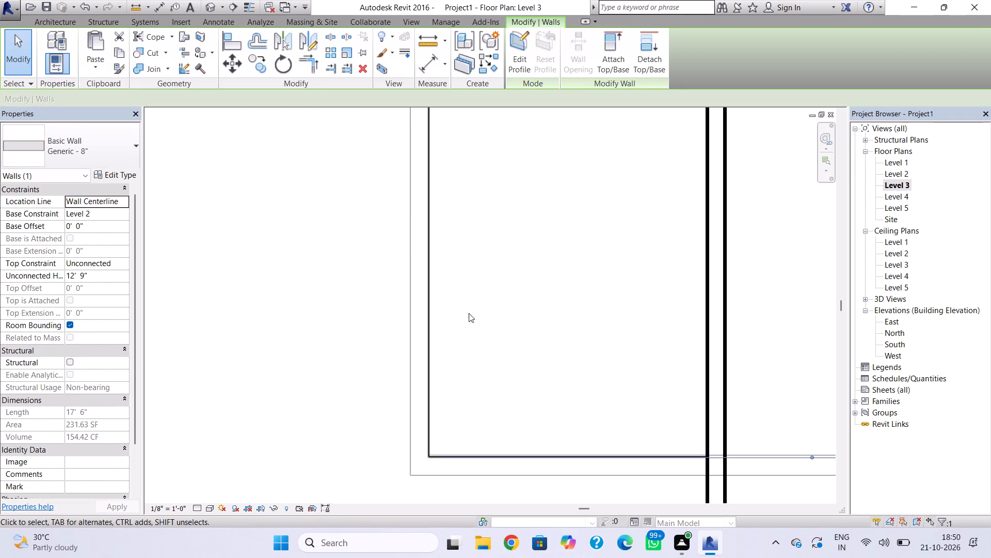
left_click(526, 454)
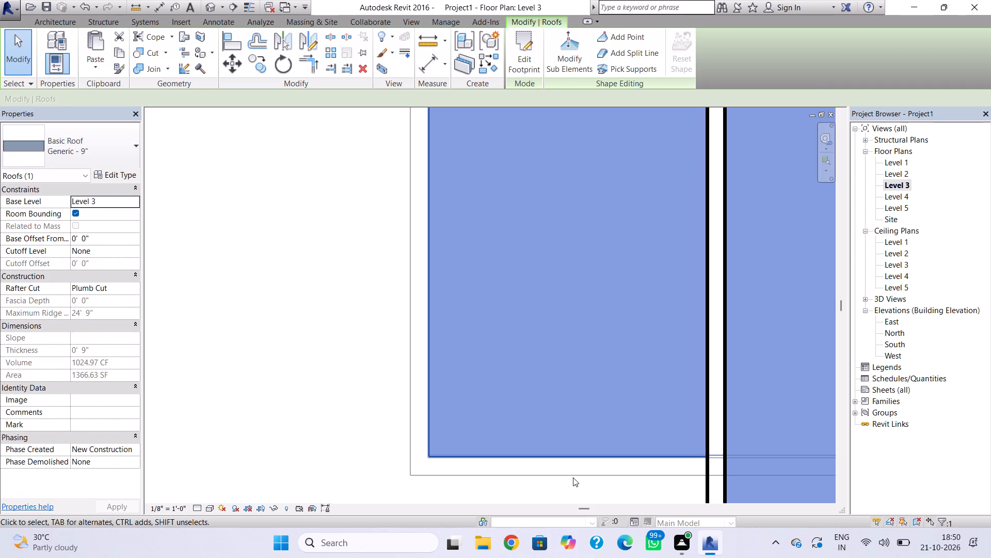
scroll(575, 476, "up", 3)
double_click(586, 451)
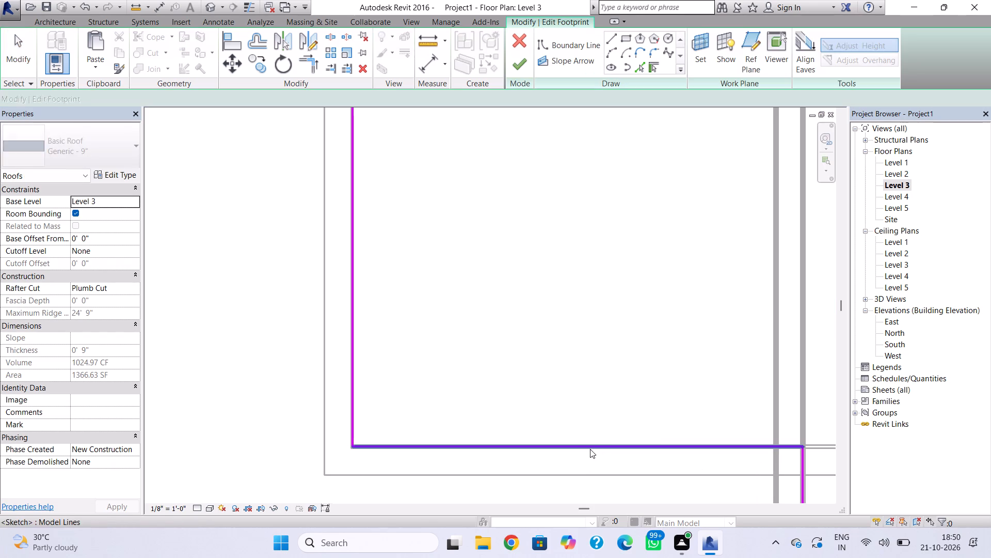
left_click(657, 449)
key("Up")
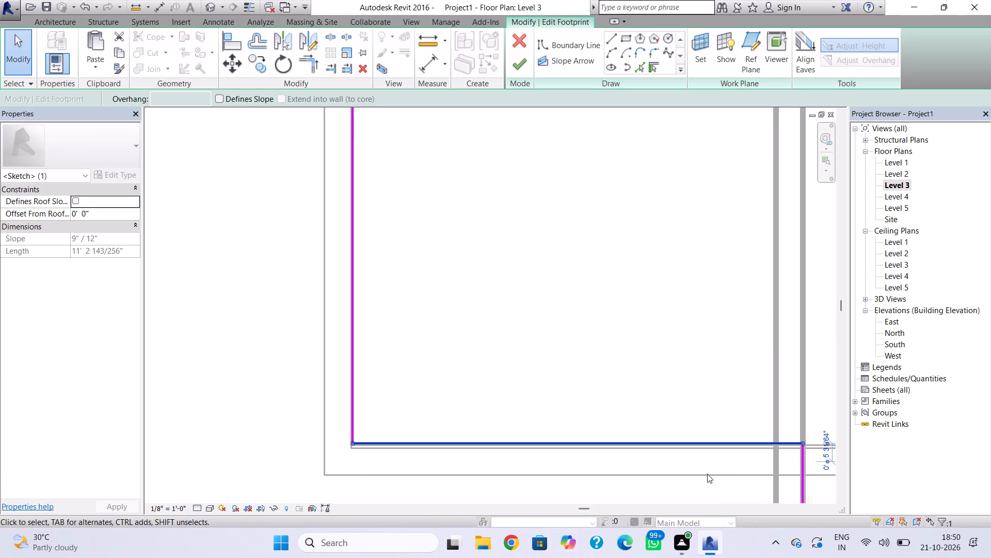
Nudge the short north–south jog line beside the western part's south boundary and the footprint's west boundary line slightly eastward.
scroll(708, 473, "up", 4)
scroll(716, 469, "down", 1)
middle_click_drag(712, 466, 613, 333)
scroll(613, 333, "down", 1)
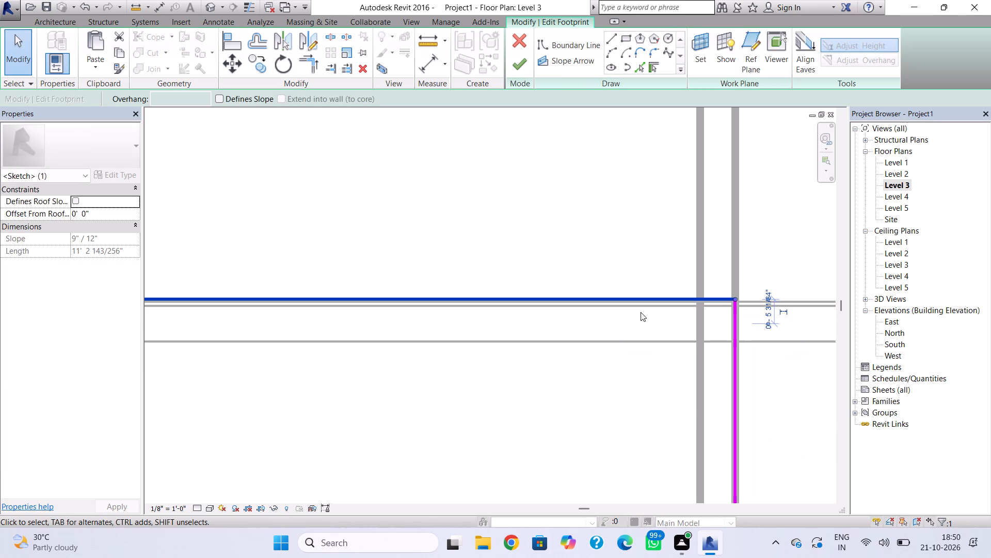
left_click(740, 360)
key("Right")
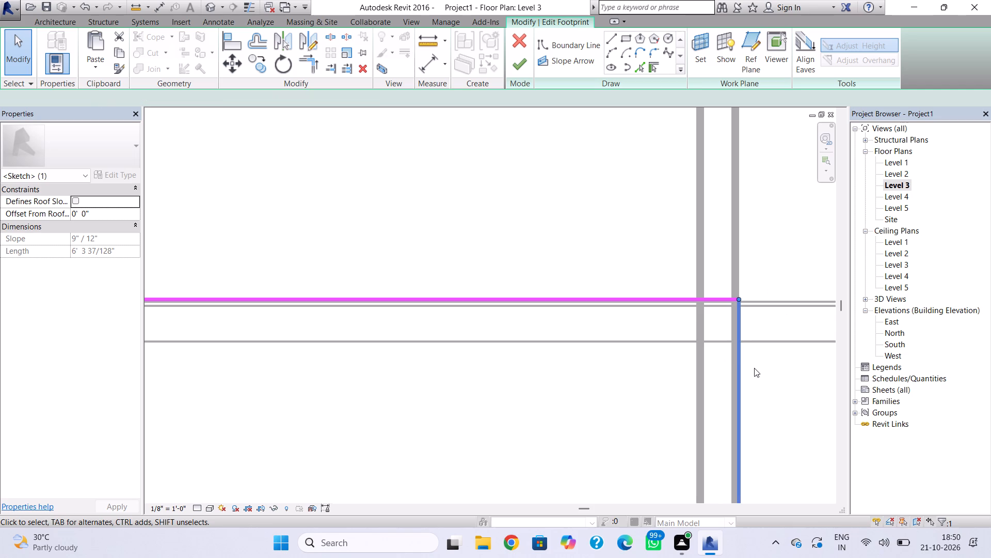
scroll(731, 364, "down", 4)
left_click(395, 296)
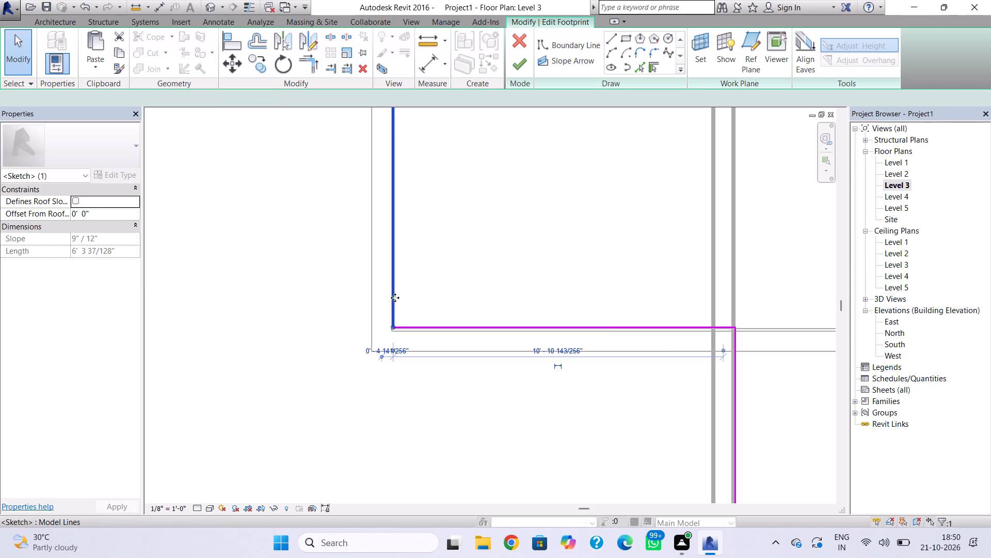
key("Right")
Nudge the north boundary line of the footprint's western part slightly southward and finish the roof footprint edit.
scroll(401, 301, "down", 1)
middle_click_drag(399, 303, 359, 422)
middle_click_drag(442, 225, 410, 417)
scroll(411, 417, "down", 1)
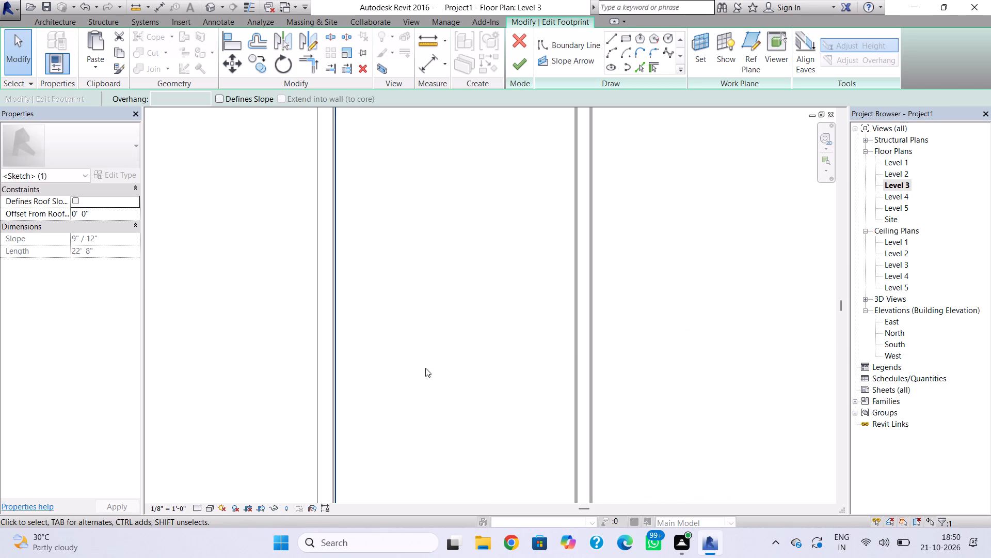
scroll(425, 368, "down", 2)
left_click(423, 151)
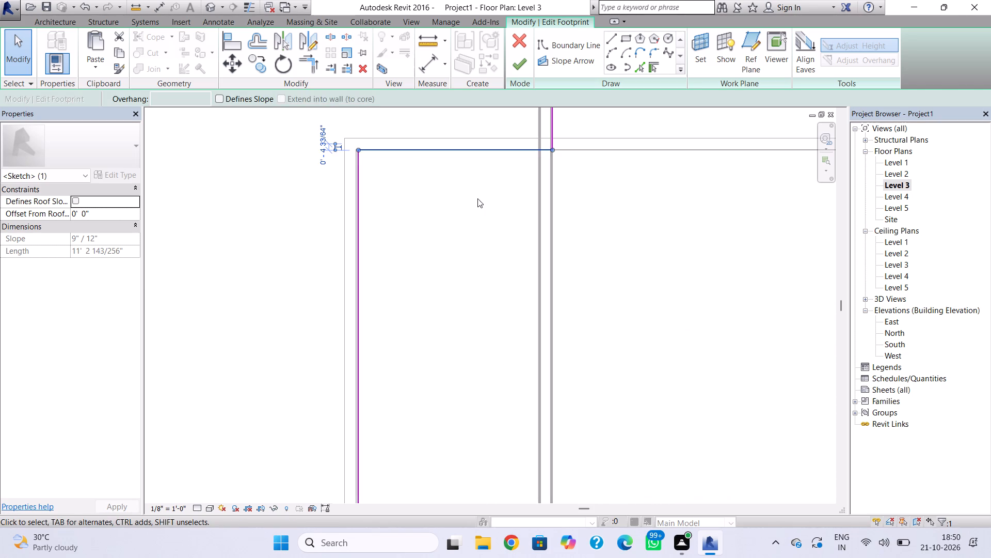
key("Down")
left_click(514, 71)
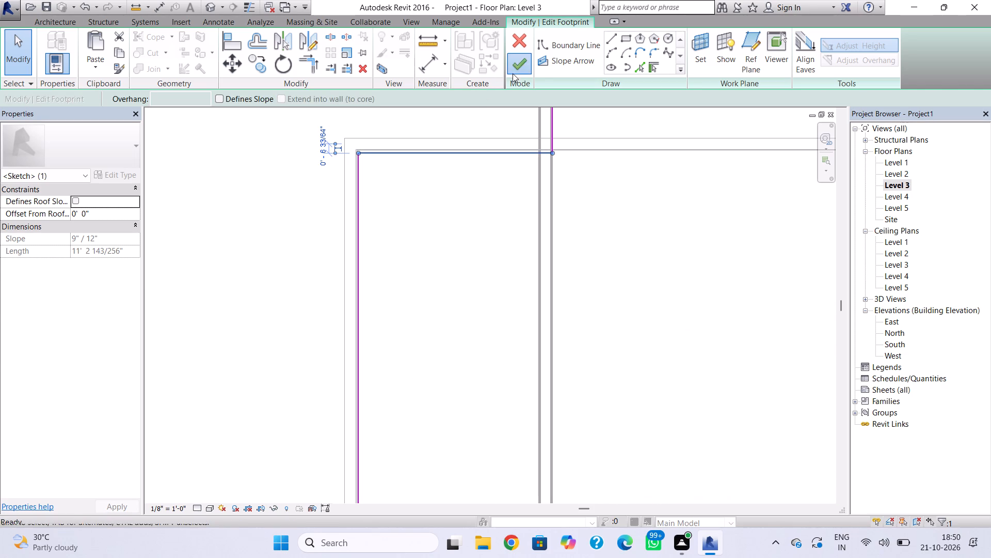
In the 3D view, stretch the top of the Level 2 west wall up to the Level 3 roof's top surface.
left_click(209, 0)
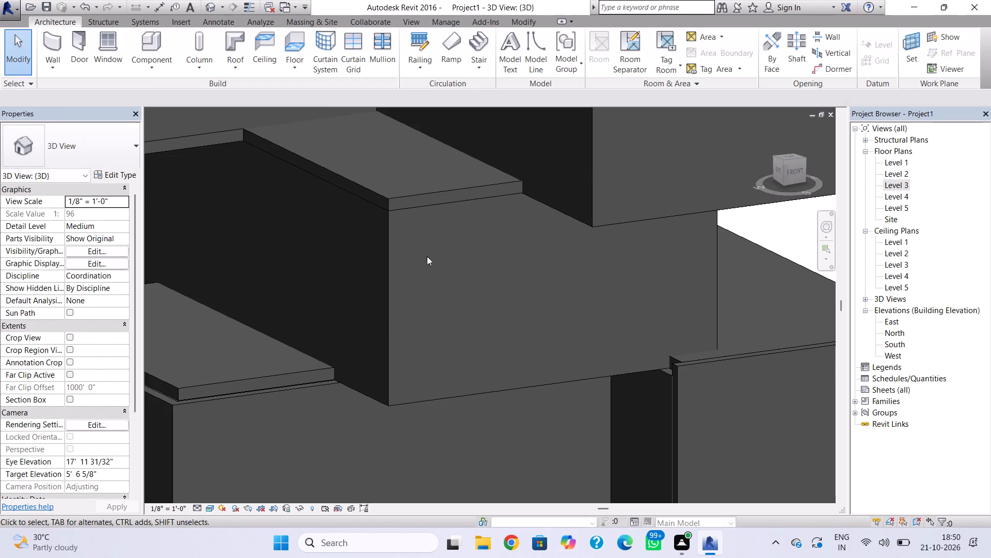
scroll(414, 269, "down", 2)
middle_click_drag(414, 269, 502, 209)
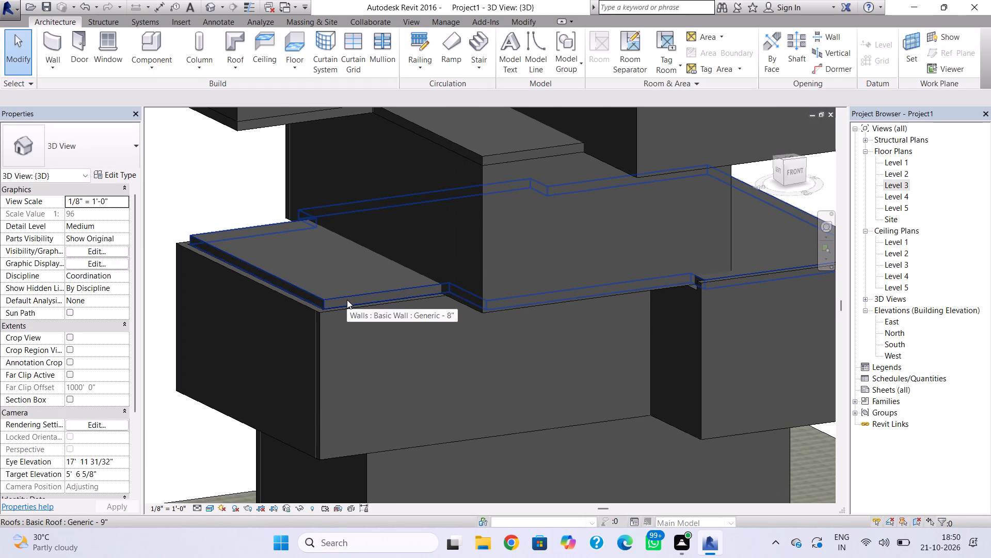
key("Escape")
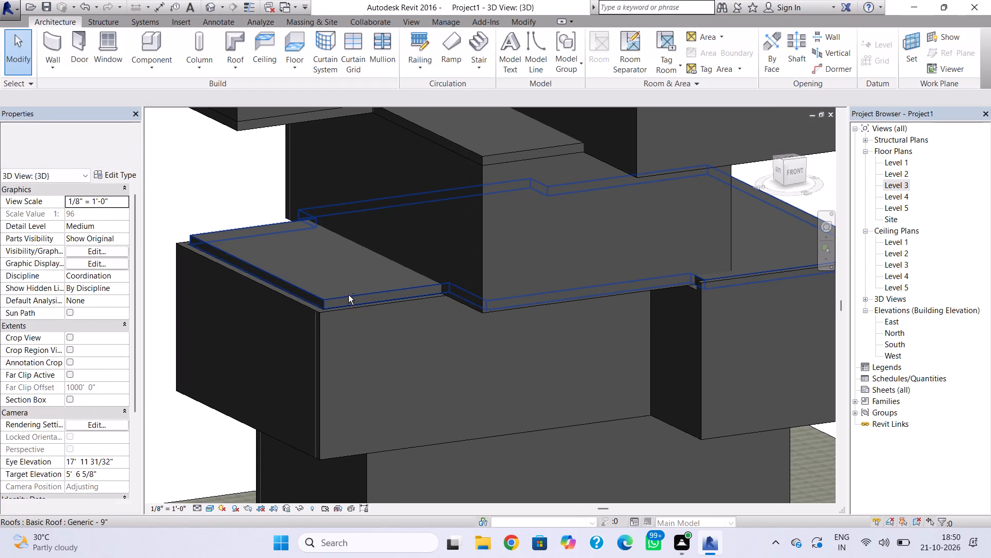
right_click_drag(348, 295, 346, 543, "shift")
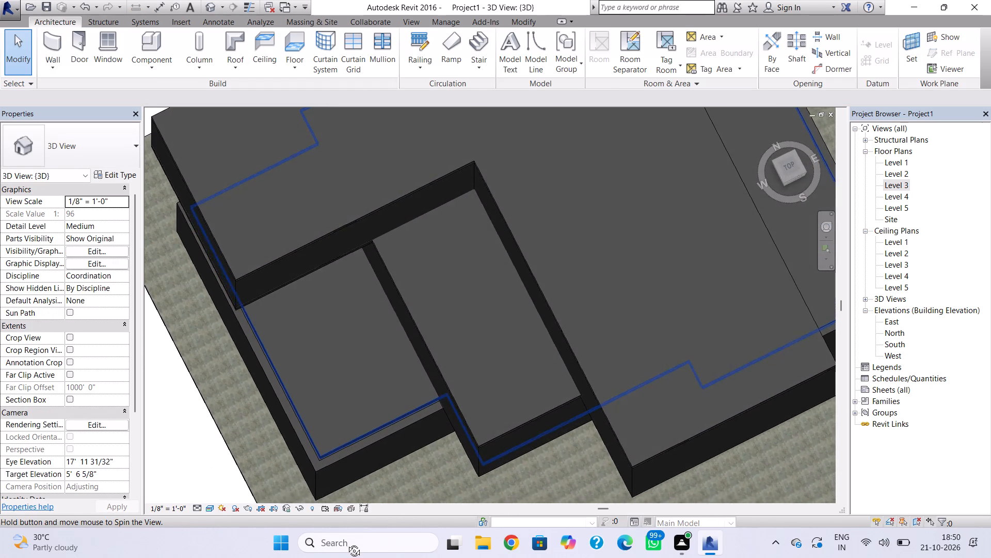
right_click_drag(346, 543, 337, 262, "shift")
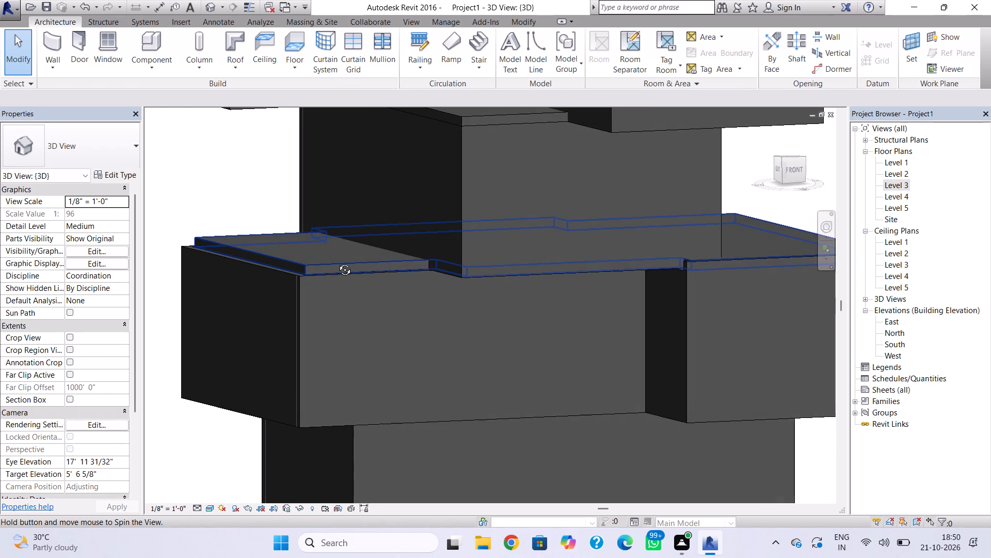
right_click_drag(337, 262, 336, 262, "shift")
left_click(285, 274)
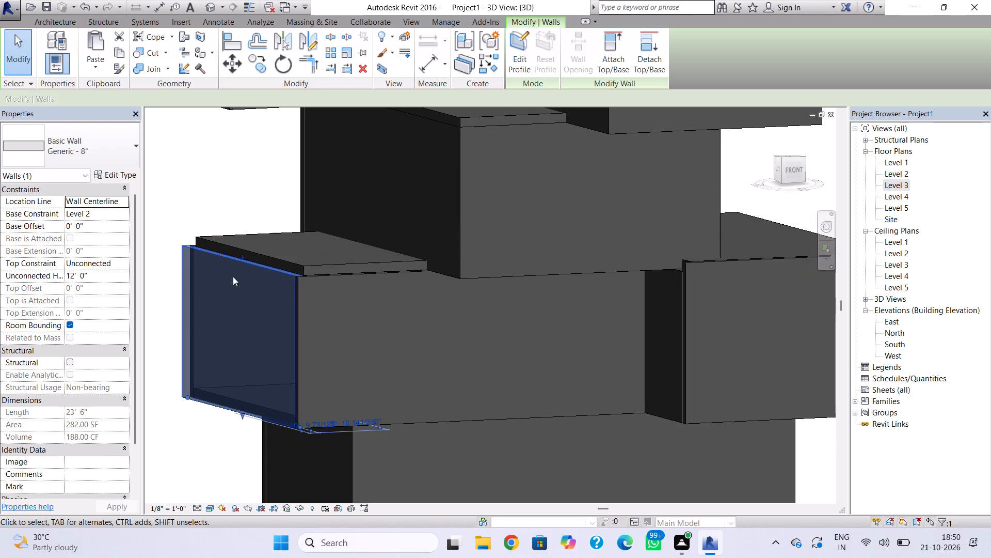
left_click_drag(244, 257, 244, 252)
Examine the south wall, the adjoining return wall and the roof's southwest corner beside the raised west wall in 3D.
left_click(332, 278)
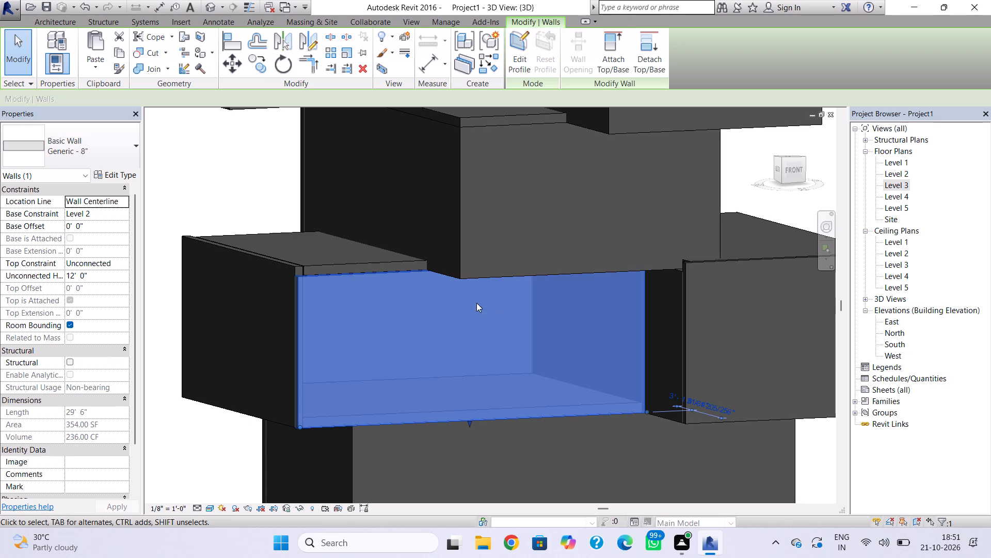
left_click(674, 275)
left_click(674, 275)
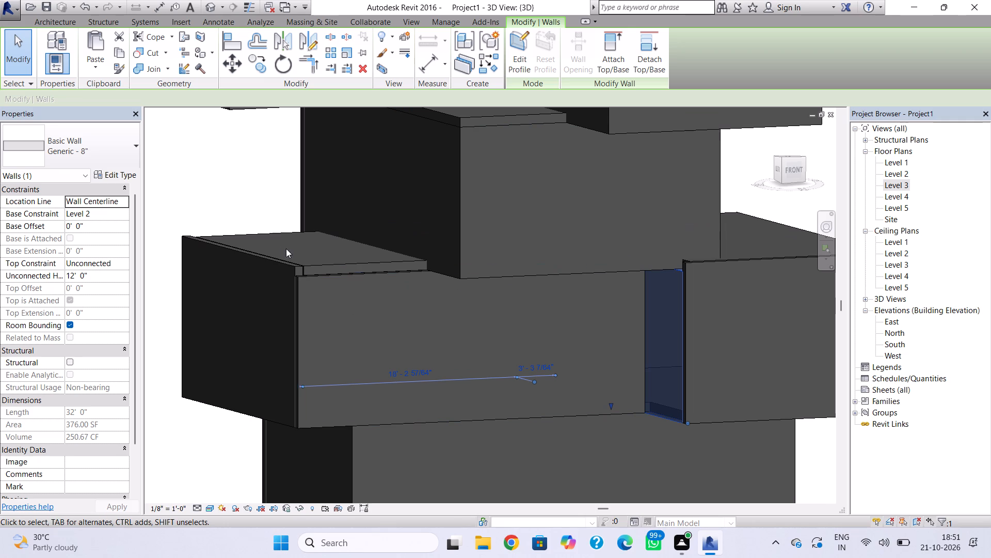
scroll(309, 272, "up", 7)
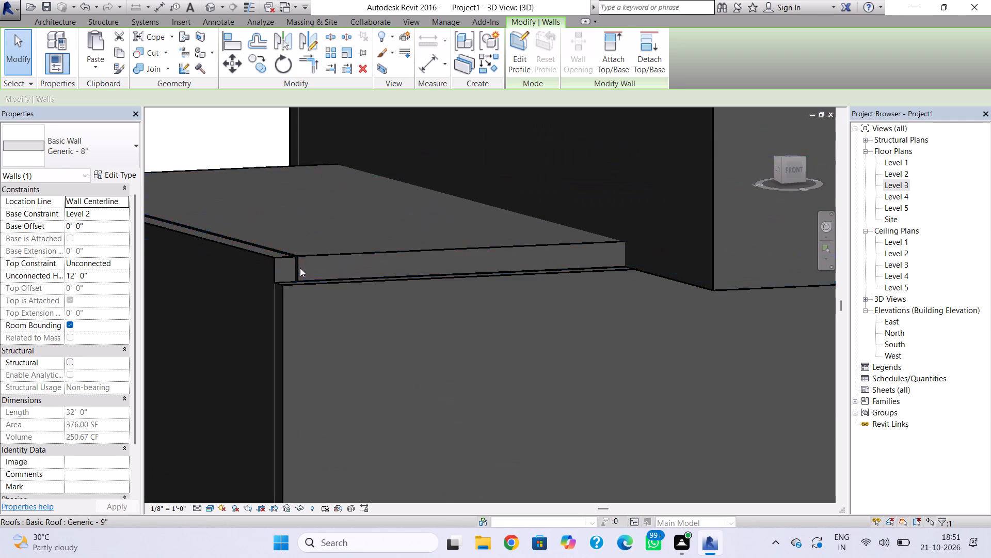
left_click(291, 279)
left_click(315, 292)
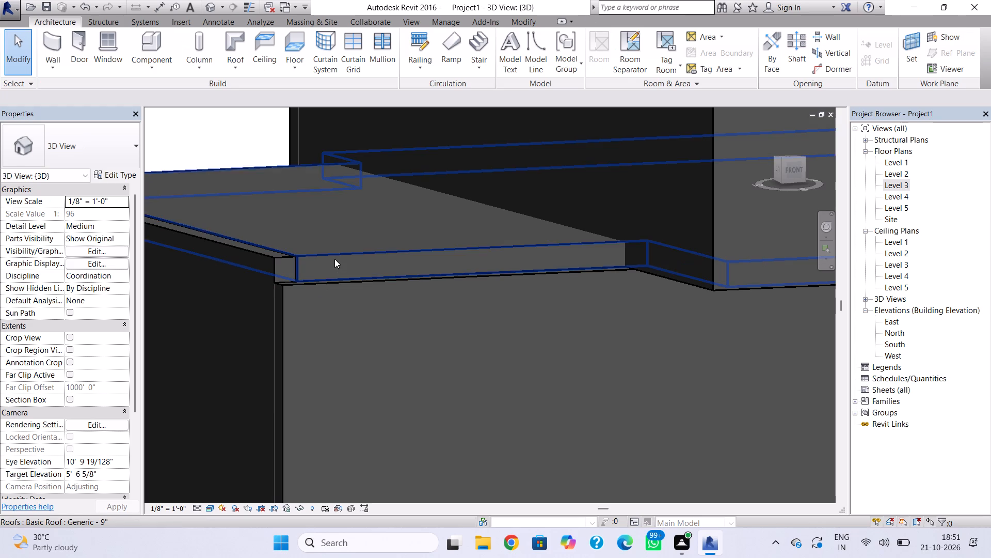
left_click(334, 259)
key("Escape")
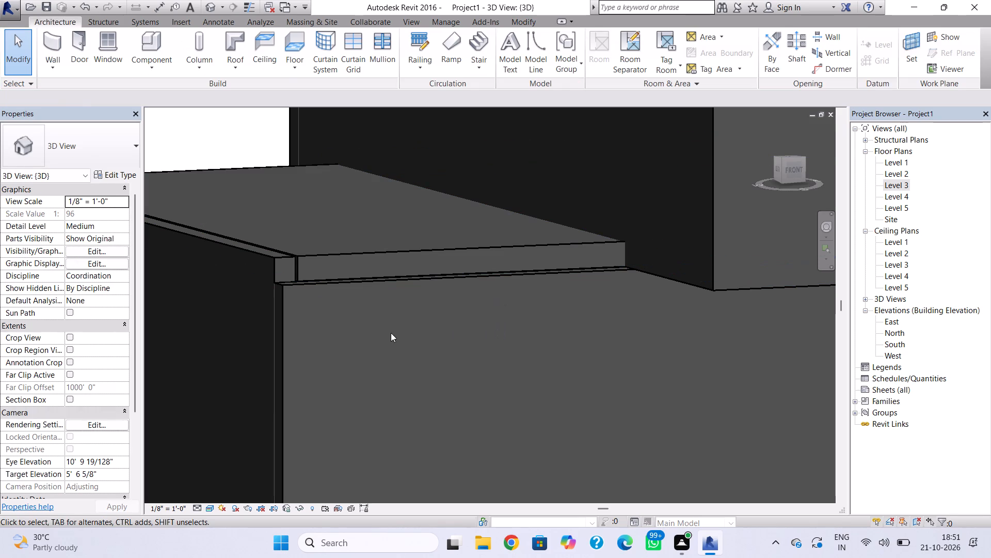
Examine the Level 2 south wall of the western part in 3D and in the Level 3 and Level 2 floor plans.
scroll(376, 336, "down", 3)
middle_click_drag(375, 338, 354, 210)
scroll(354, 263, "down", 2)
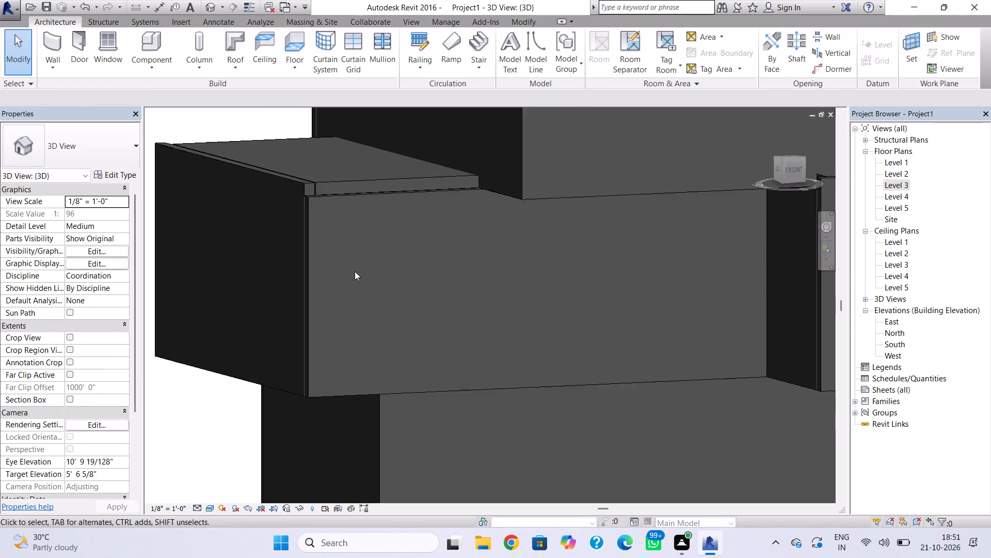
scroll(355, 271, "down", 1)
middle_click_drag(354, 280, 315, 340)
left_click(273, 315)
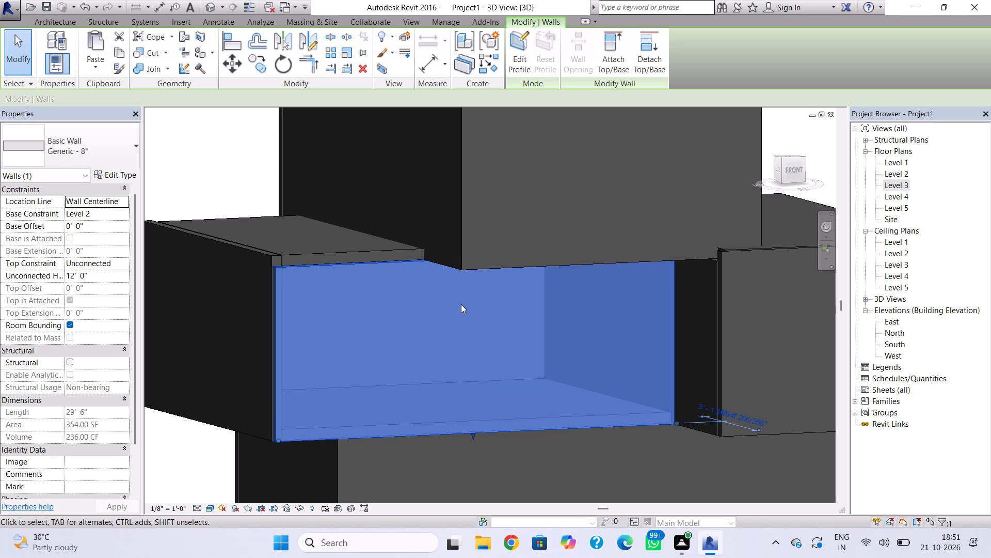
right_click_drag(386, 320, 520, 319, "shift")
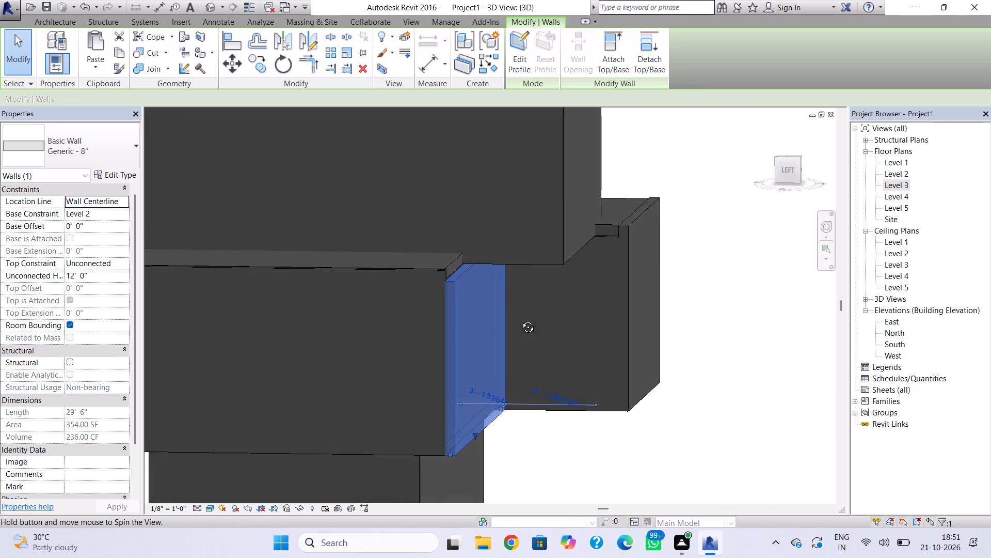
right_click_drag(520, 319, 508, 329, "shift")
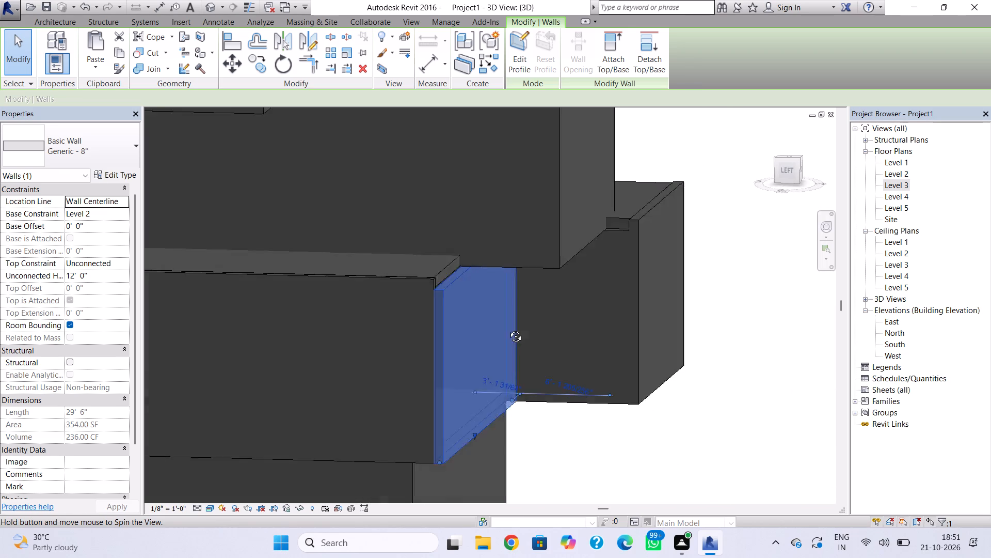
right_click_drag(508, 329, 373, 312, "shift")
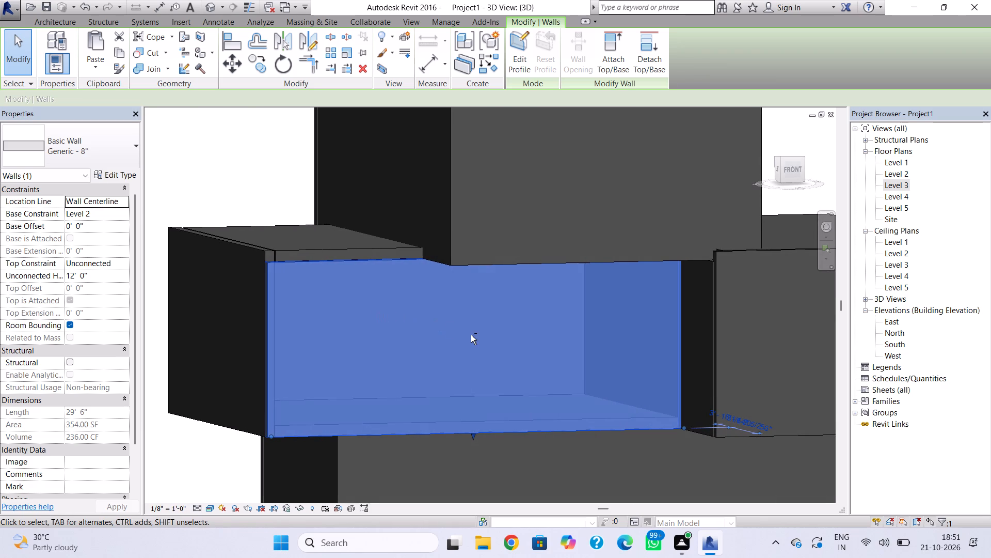
double_click(898, 182)
scroll(511, 360, "down", 5)
middle_click_drag(498, 373, 476, 295)
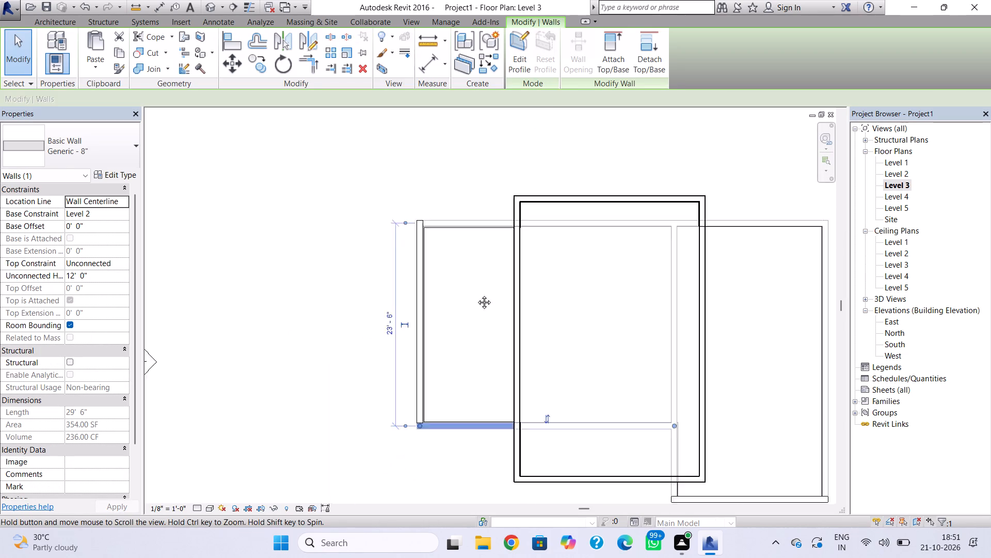
middle_click_drag(476, 295, 472, 266)
scroll(440, 366, "up", 4)
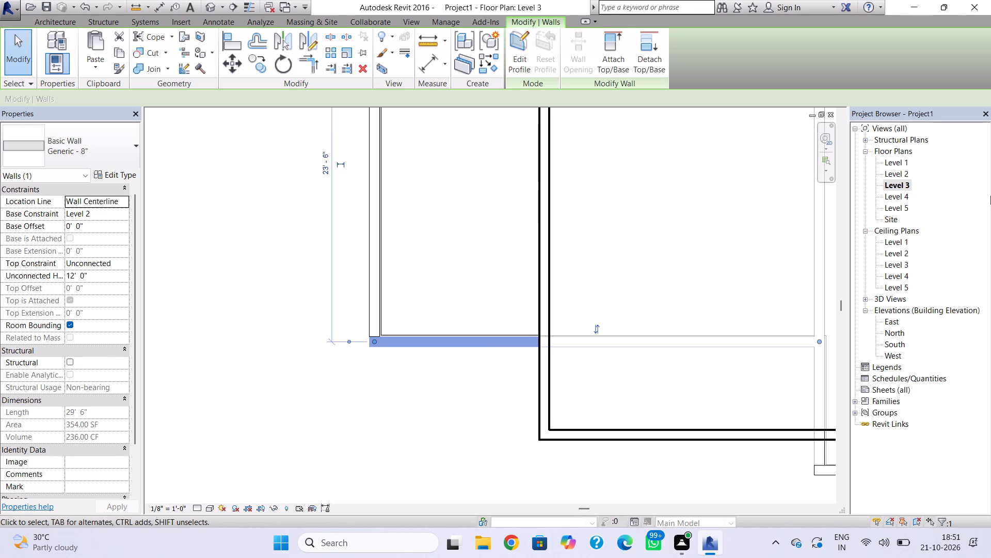
double_click(907, 174)
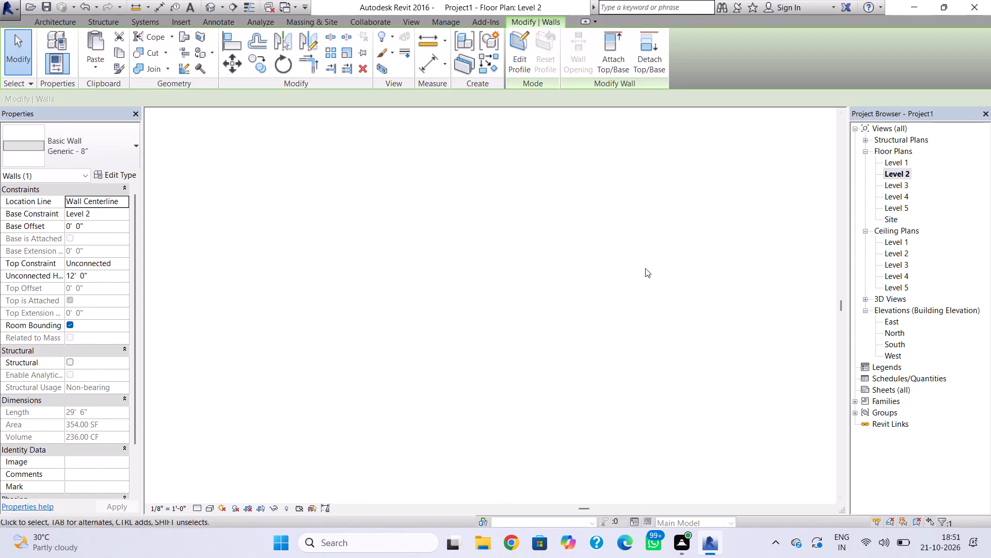
scroll(479, 394, "down", 3)
middle_click_drag(478, 396, 484, 315)
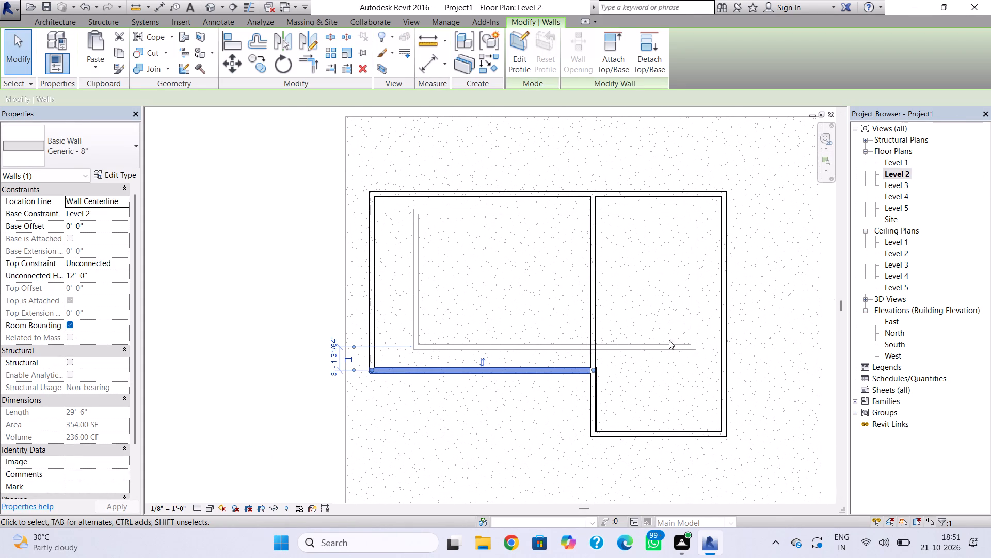
left_click(213, 6)
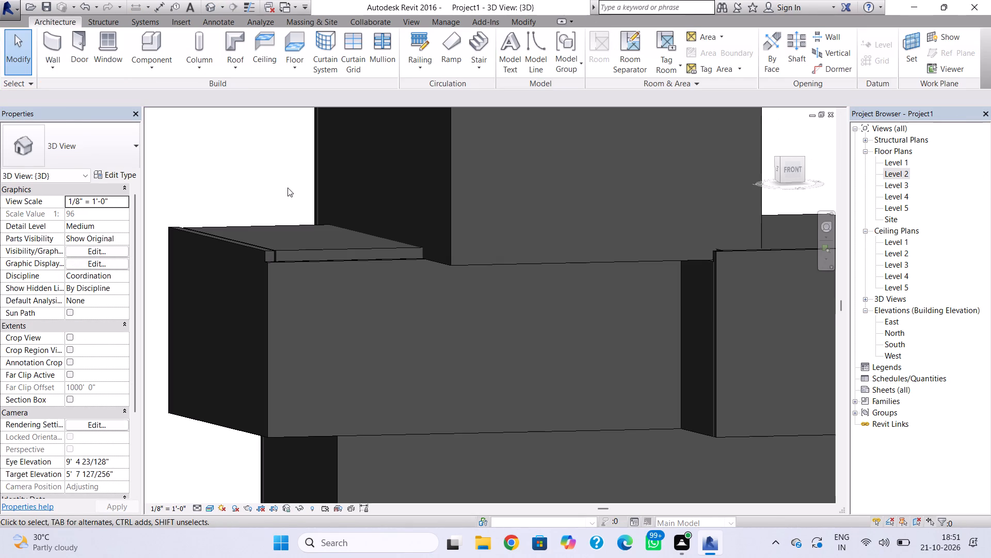
scroll(439, 253, "down", 3)
middle_click_drag(426, 277, 389, 353)
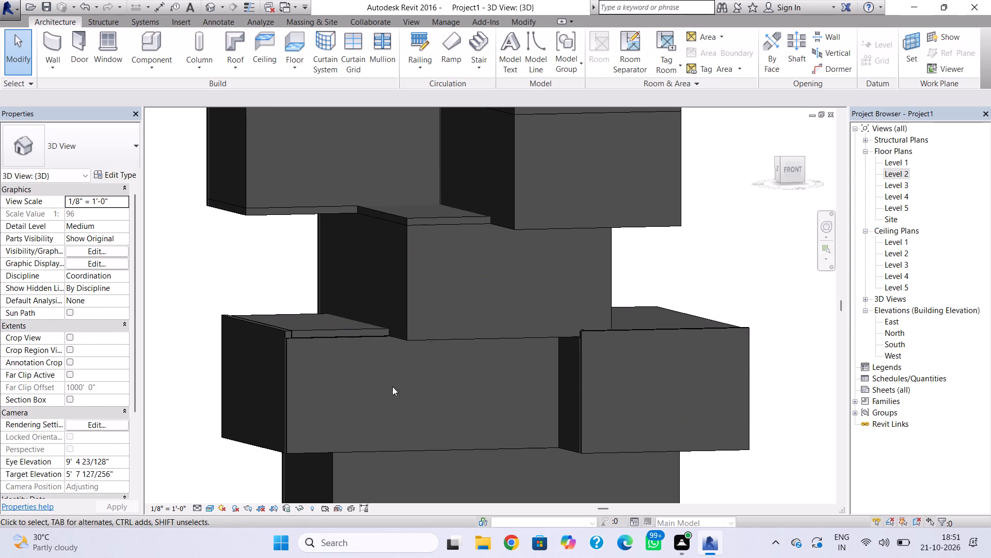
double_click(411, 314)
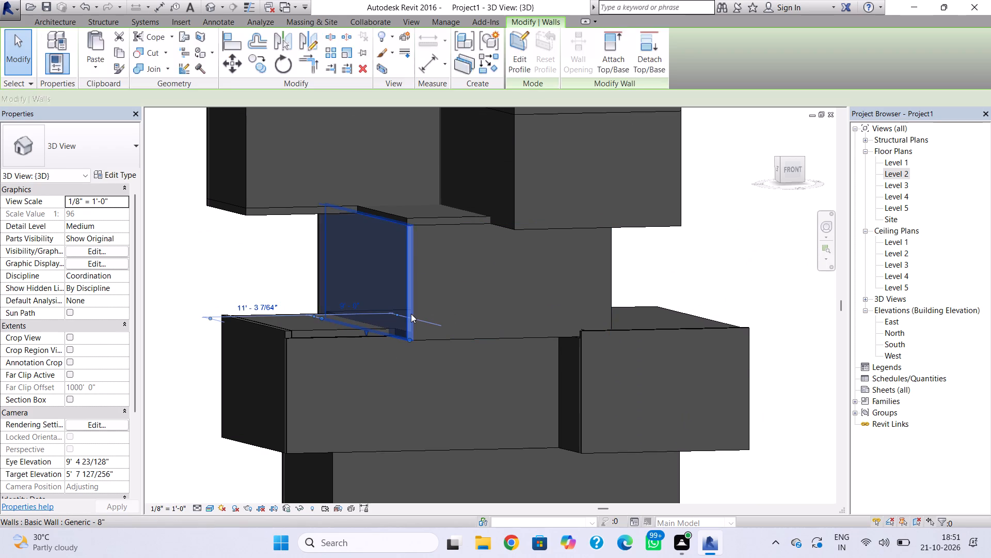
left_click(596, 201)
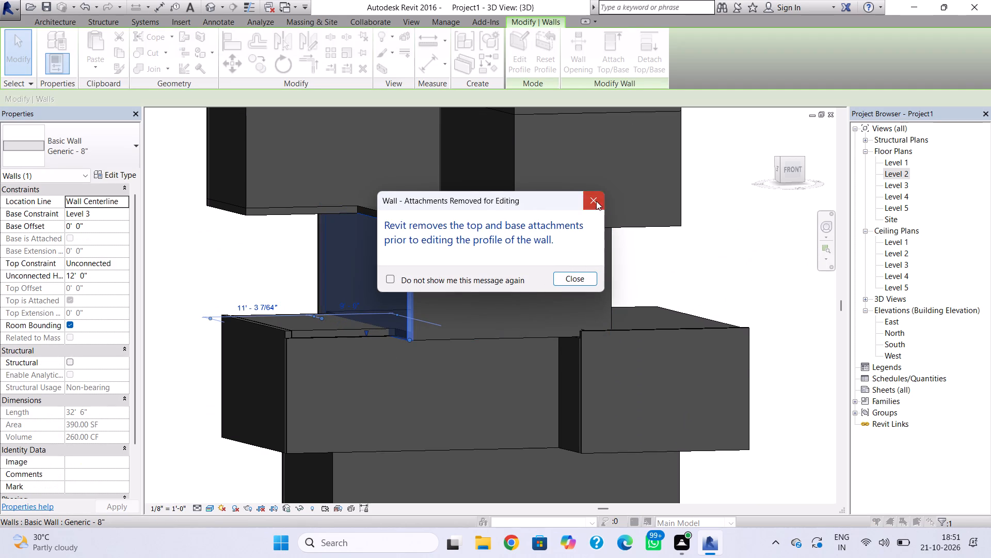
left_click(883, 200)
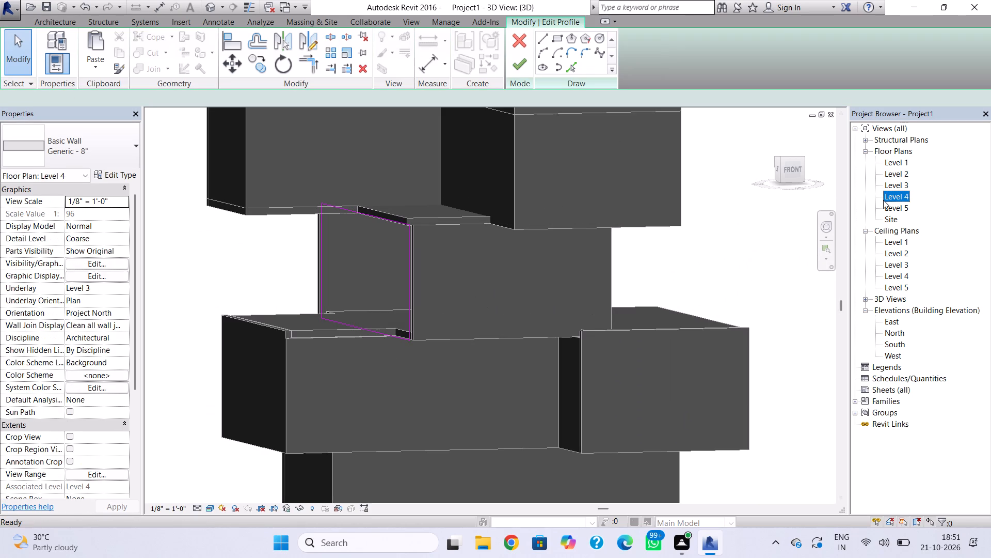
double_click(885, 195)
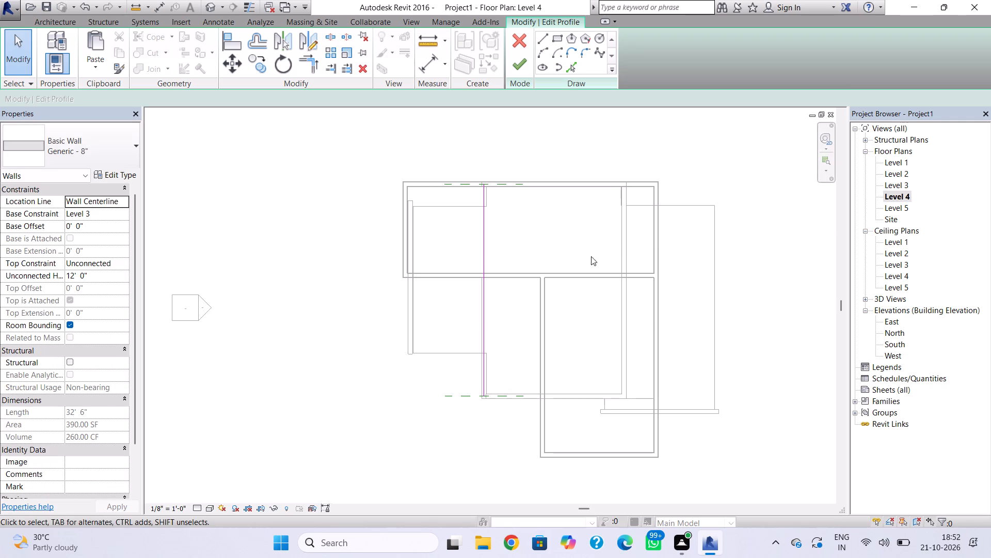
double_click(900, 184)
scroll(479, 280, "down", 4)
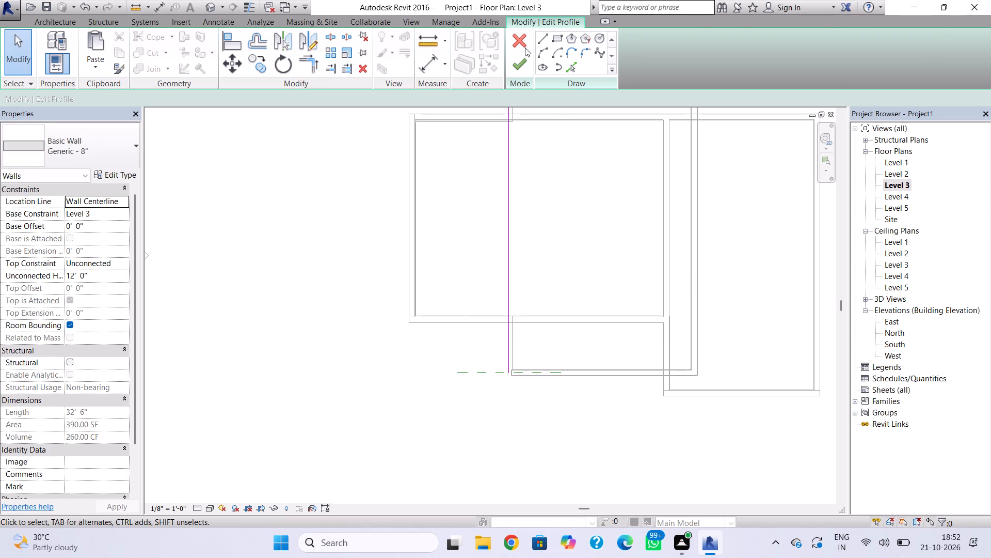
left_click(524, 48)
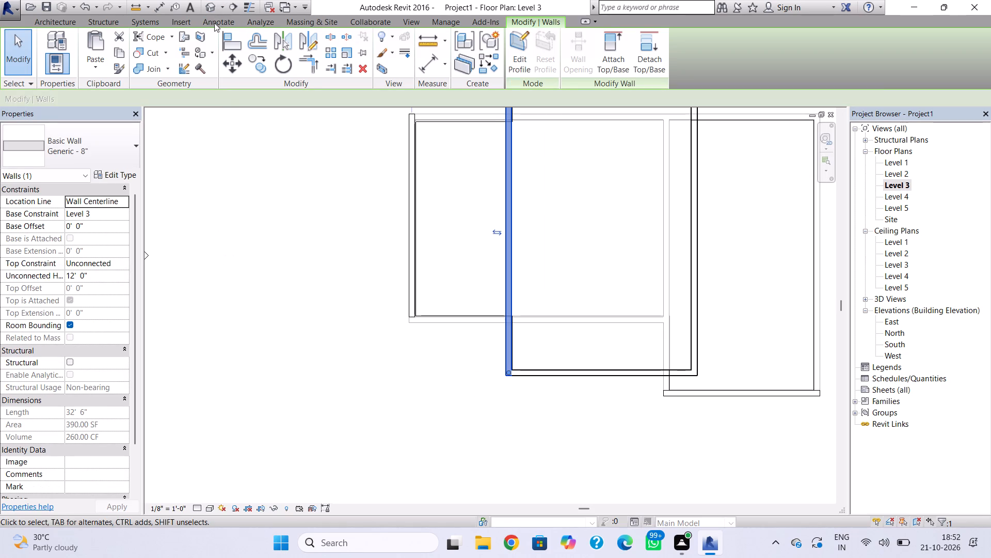
Compare the stacked levels' south side in 3D with the wall layouts in the Level 2 and Level 3 floor plans.
left_click(200, 9)
left_click(204, 8)
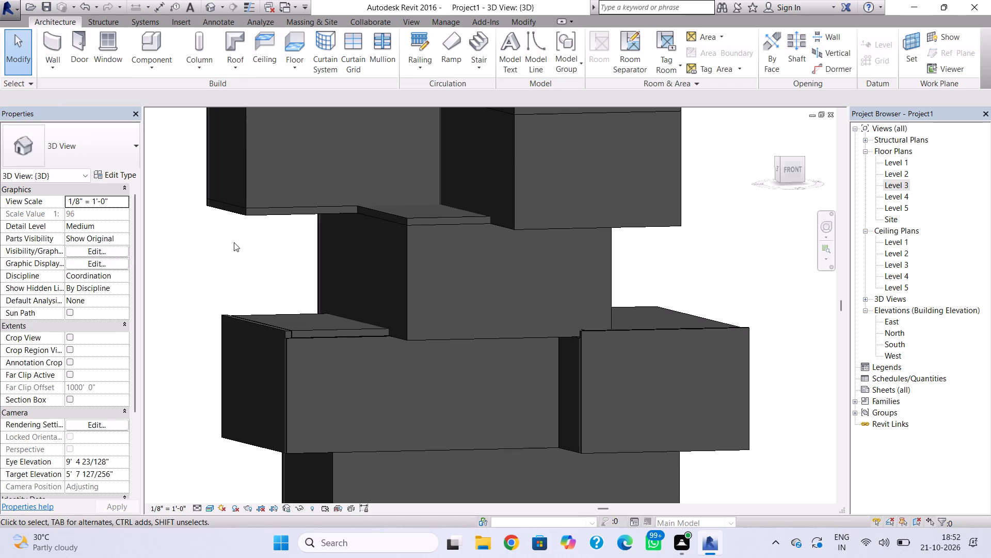
middle_click_drag(358, 377, 357, 302)
scroll(358, 376, "down", 1)
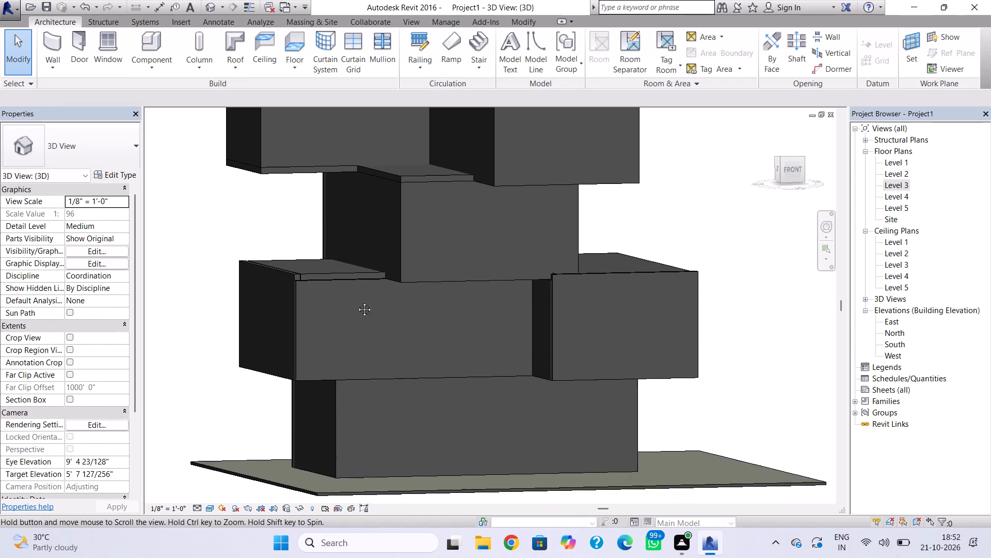
middle_click_drag(357, 302, 354, 283)
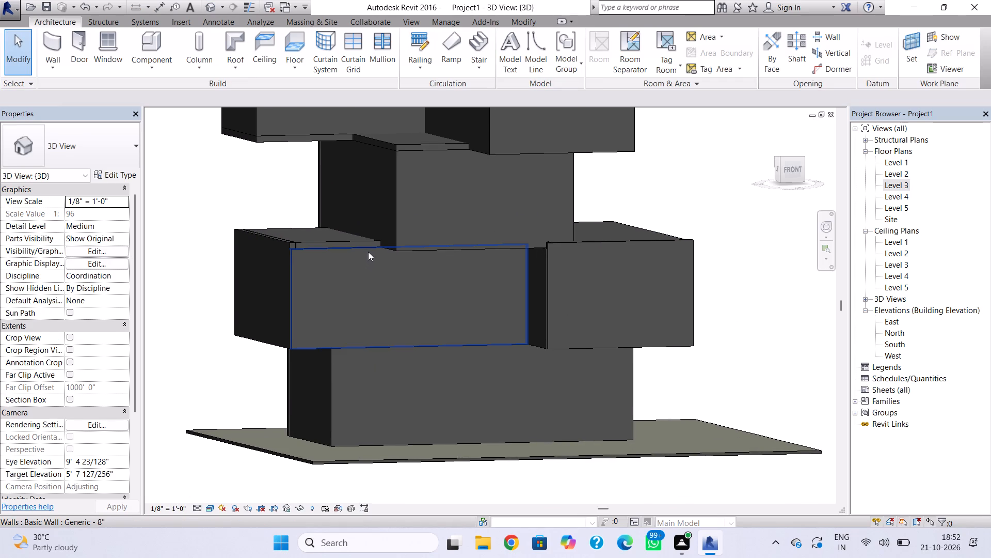
double_click(899, 174)
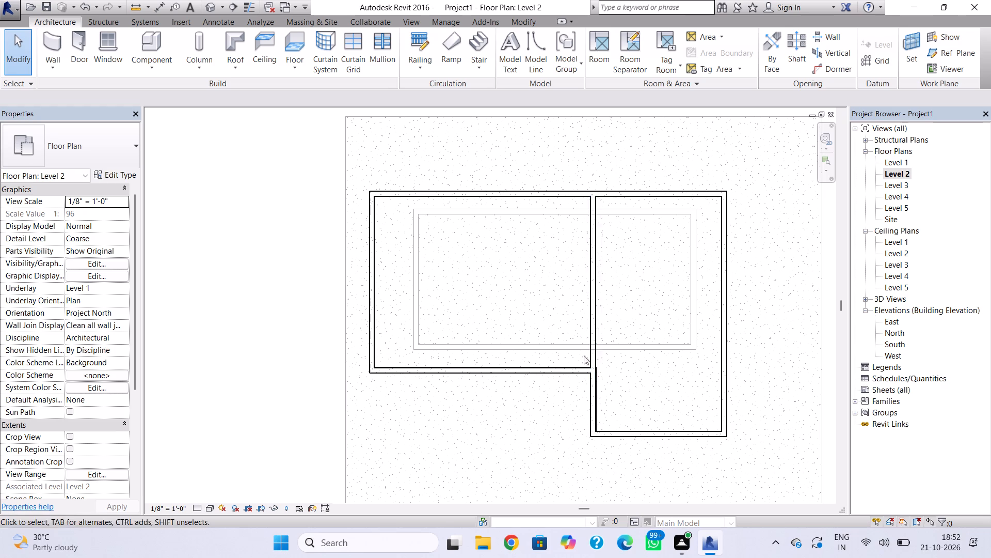
double_click(884, 188)
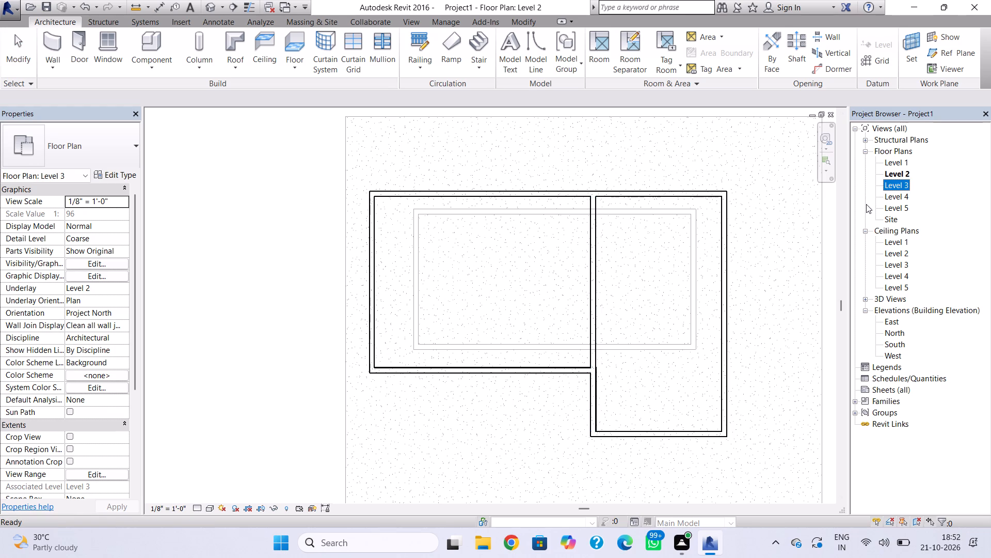
double_click(885, 187)
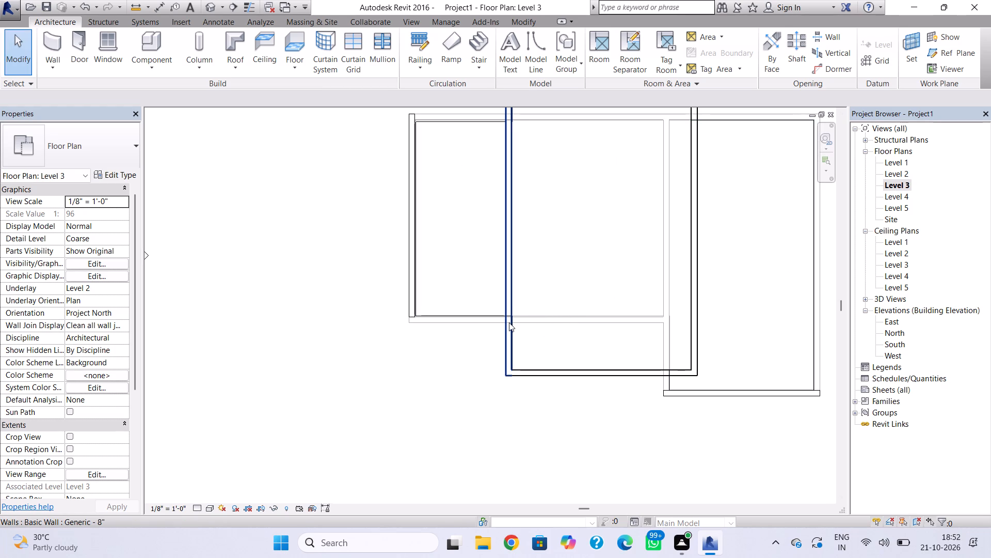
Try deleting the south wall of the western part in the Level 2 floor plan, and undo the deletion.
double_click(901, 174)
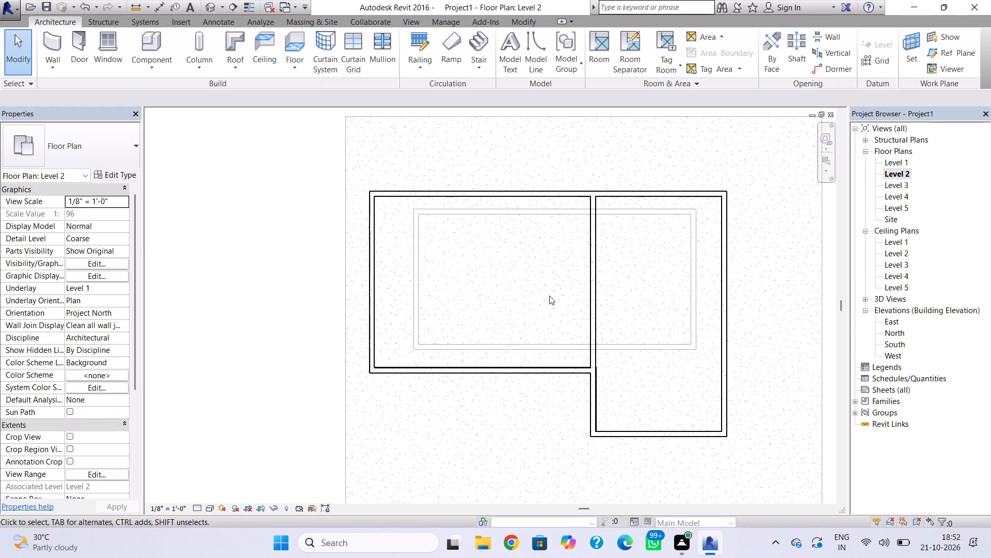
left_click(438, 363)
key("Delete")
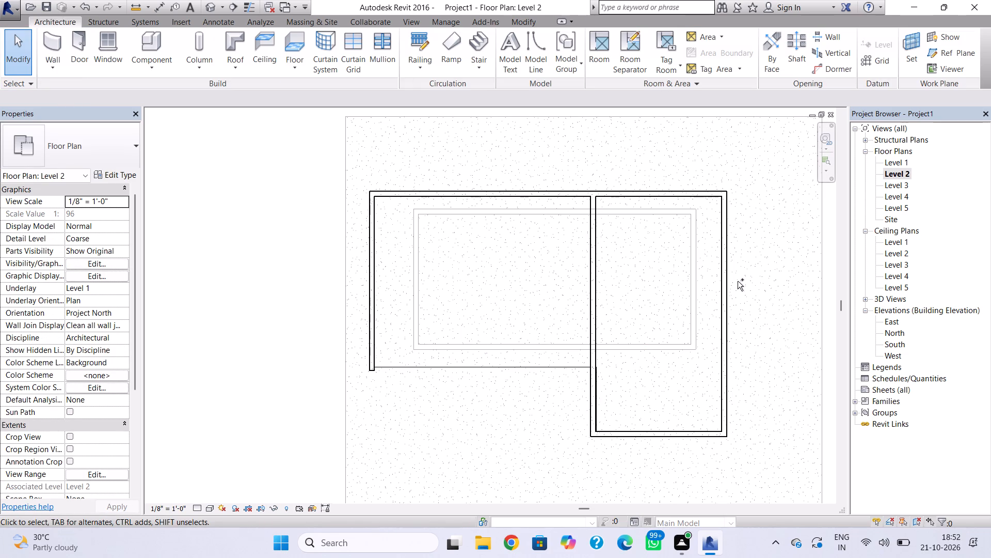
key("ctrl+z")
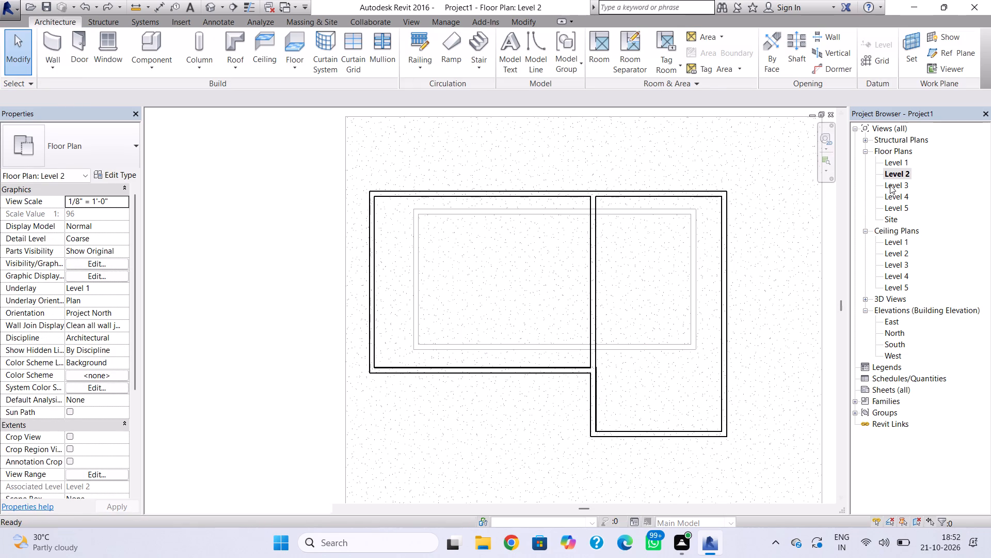
On Level 3, draw a Generic - 8" wall about 11' long over the Level 2 south wall, from its southwest corner to the Level 3 west wall.
double_click(890, 185)
left_click(58, 43)
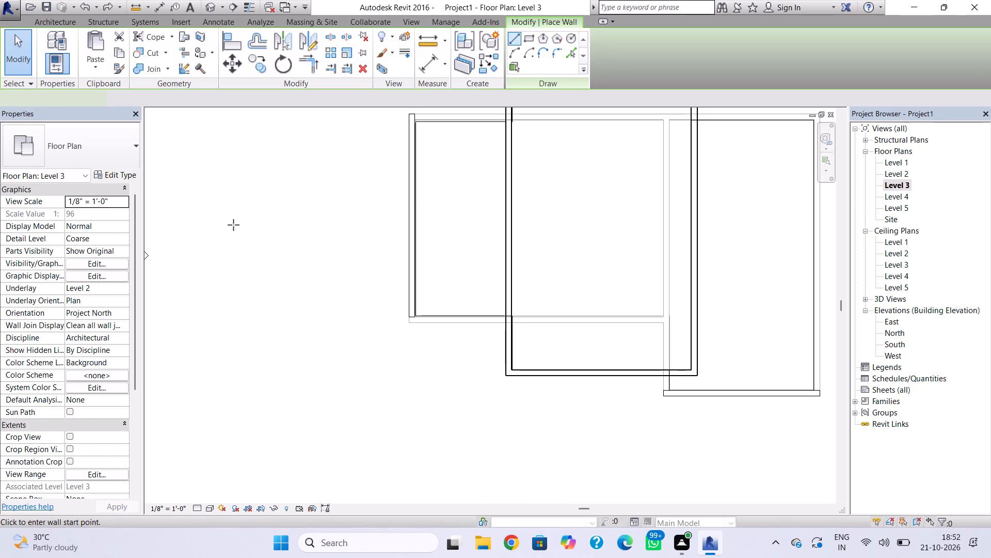
scroll(412, 320, "up", 5)
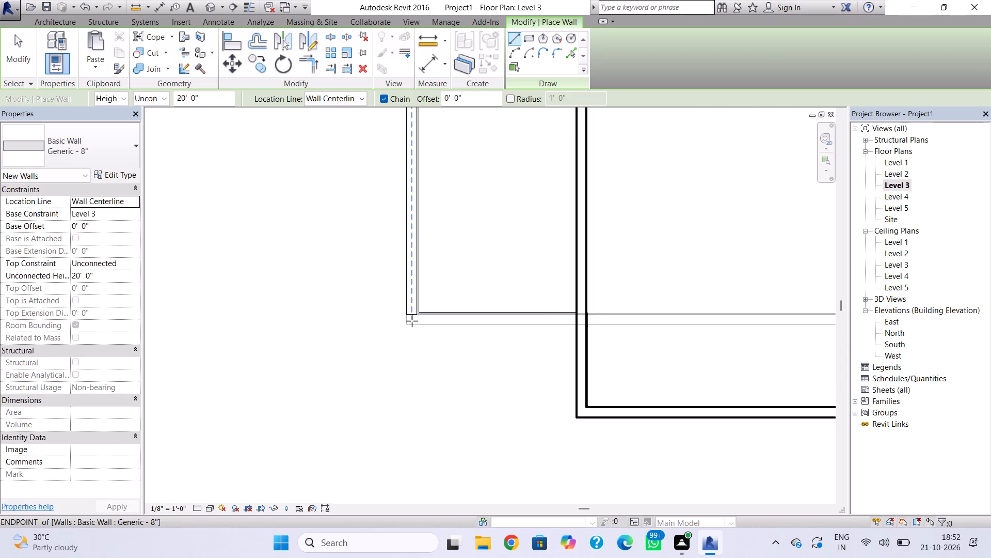
left_click(412, 321)
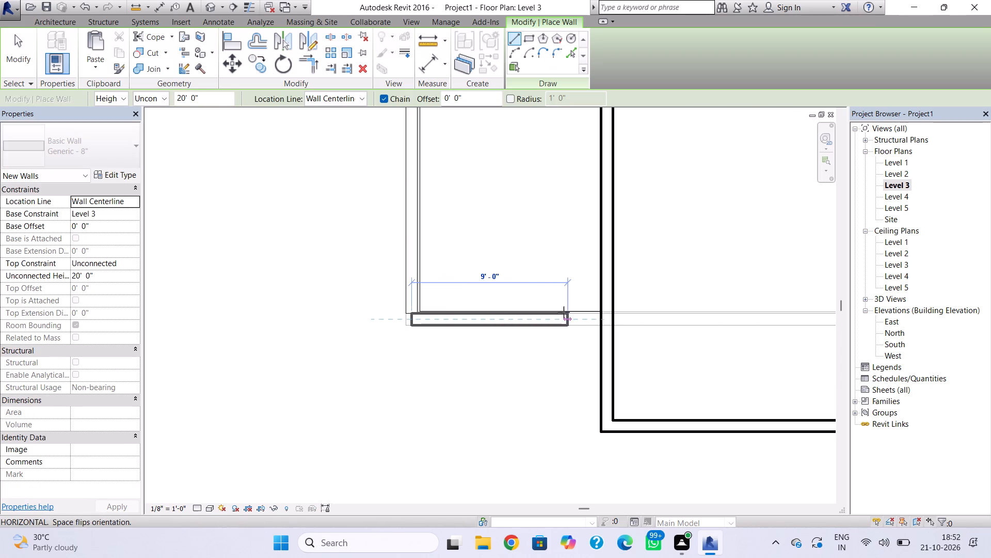
left_click(601, 315)
scroll(608, 363, "down", 2)
middle_click_drag(599, 366, 329, 371)
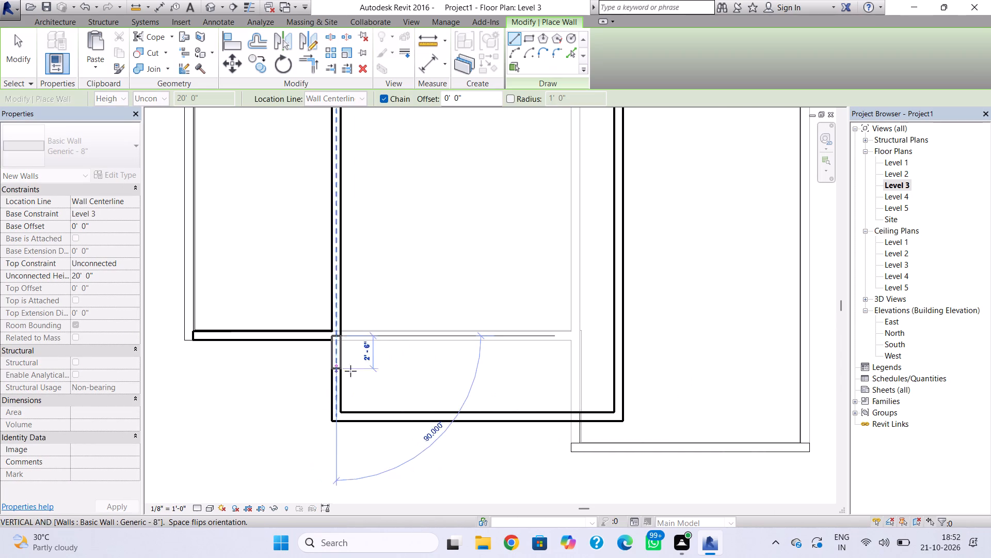
key("Escape")
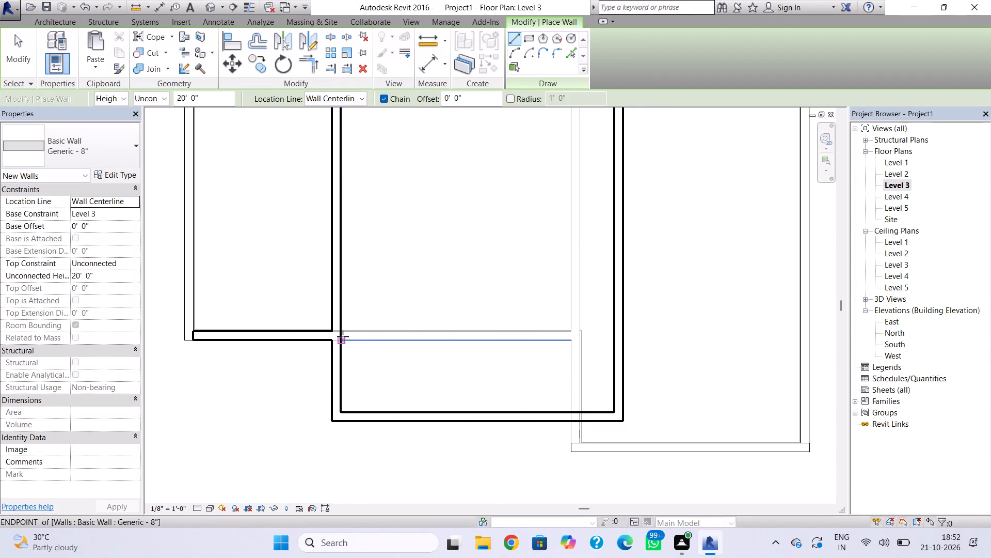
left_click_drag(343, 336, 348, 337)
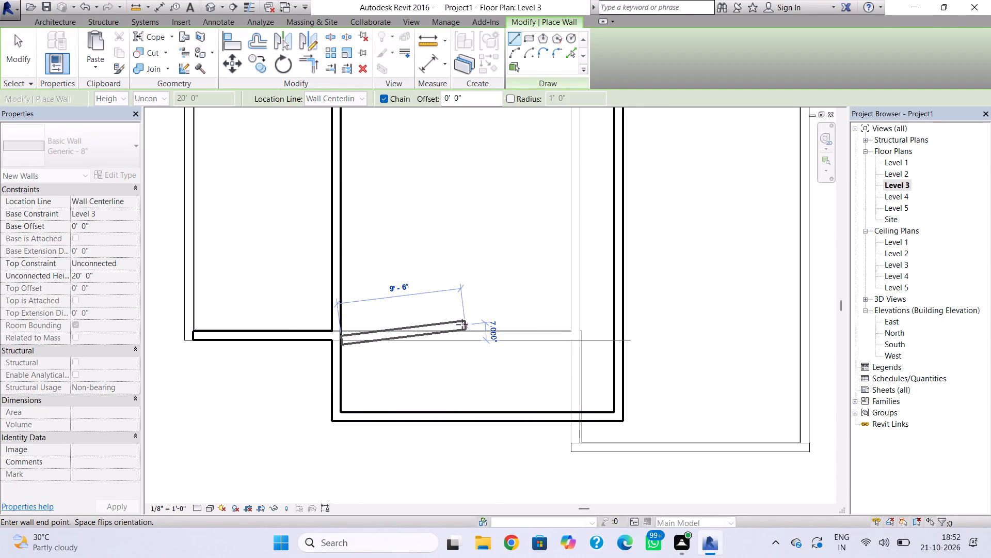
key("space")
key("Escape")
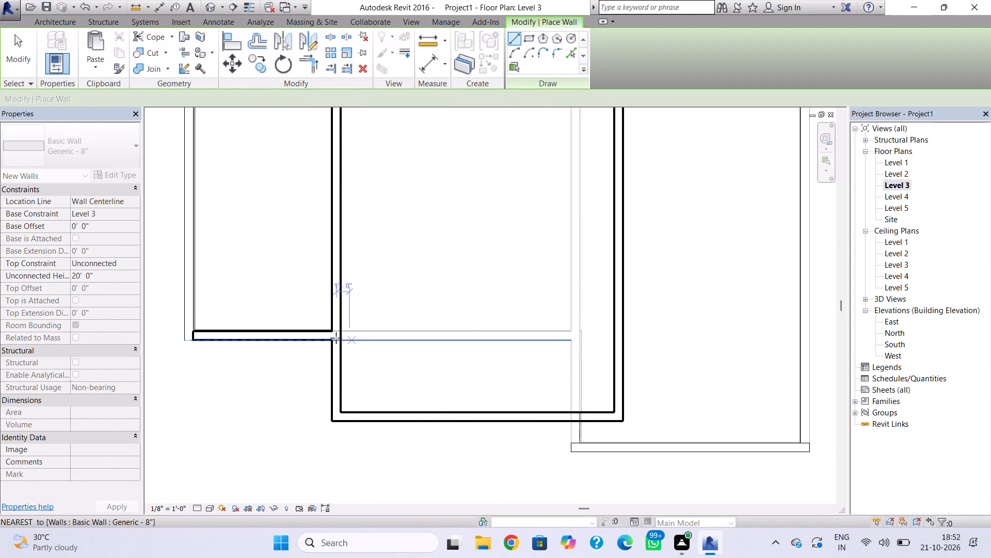
Draw a wall about 18'-3" long eastward from the Level 3 west wall, in line with the new wall, to the Level 2 jog wall.
left_click(341, 336)
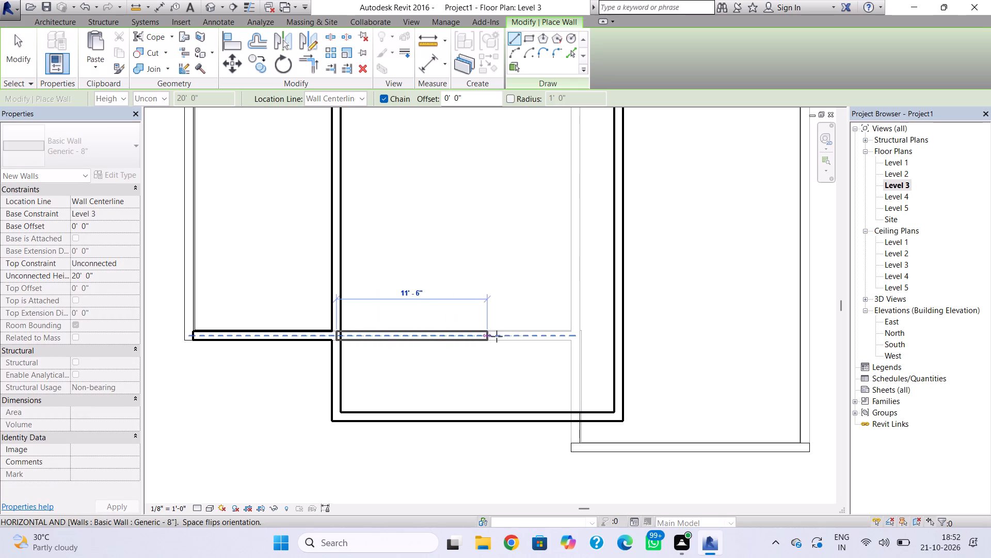
left_click(577, 333)
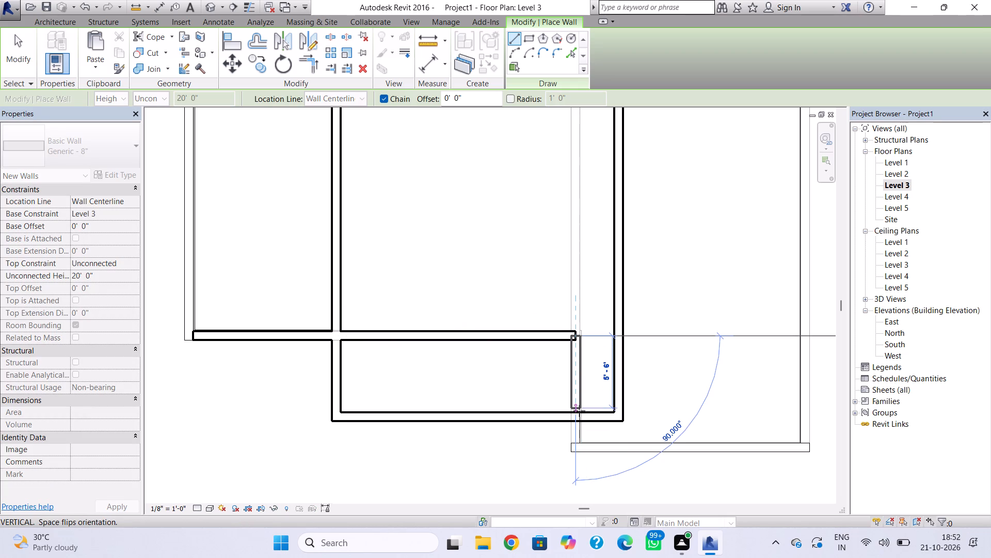
Draw a 5'-6" wall southward over the Level 2 jog wall from the end of the new wall, and finish wall placement.
left_click(579, 411)
key("Escape")
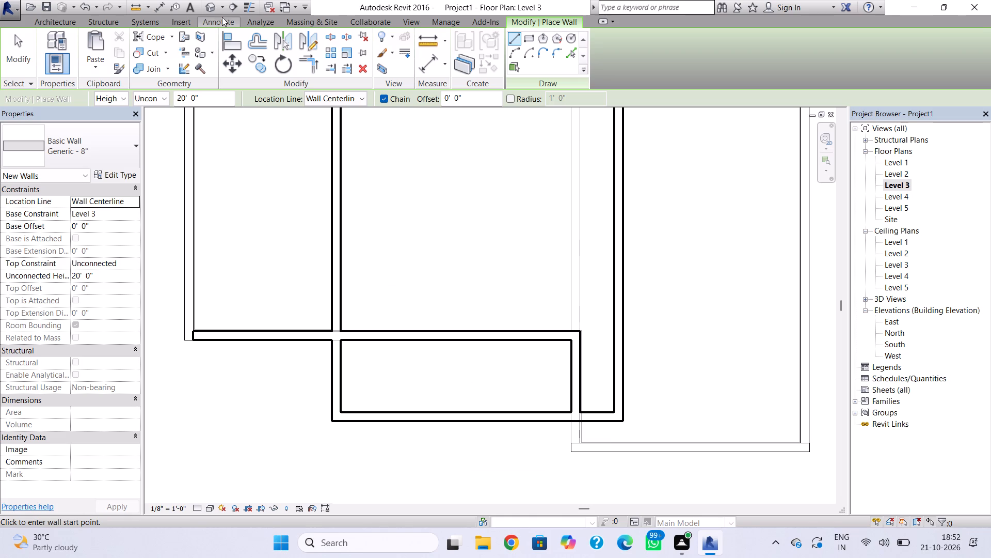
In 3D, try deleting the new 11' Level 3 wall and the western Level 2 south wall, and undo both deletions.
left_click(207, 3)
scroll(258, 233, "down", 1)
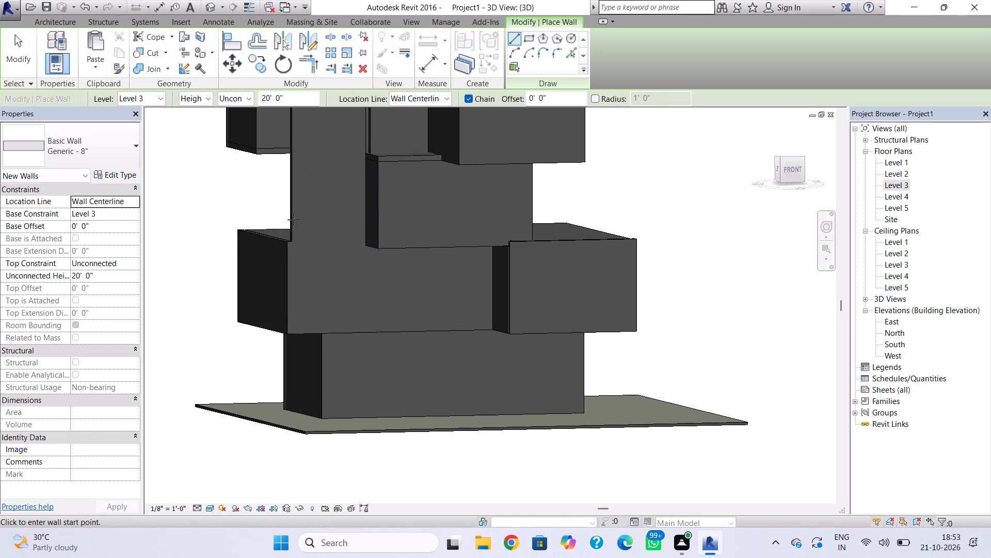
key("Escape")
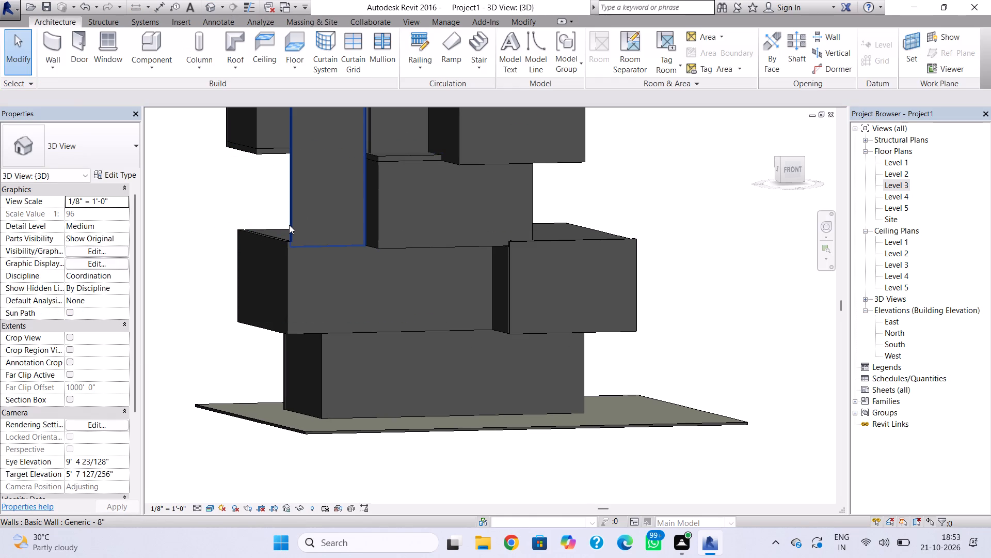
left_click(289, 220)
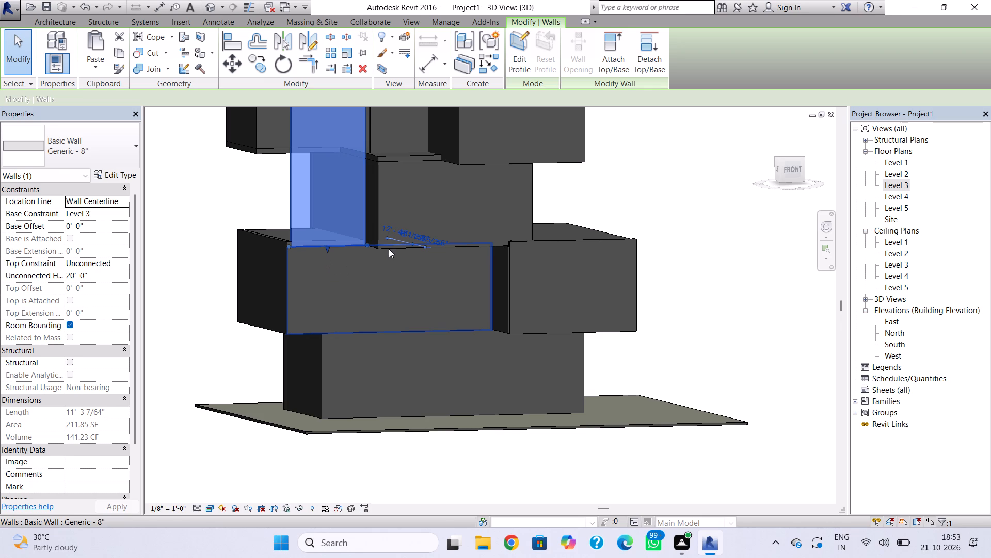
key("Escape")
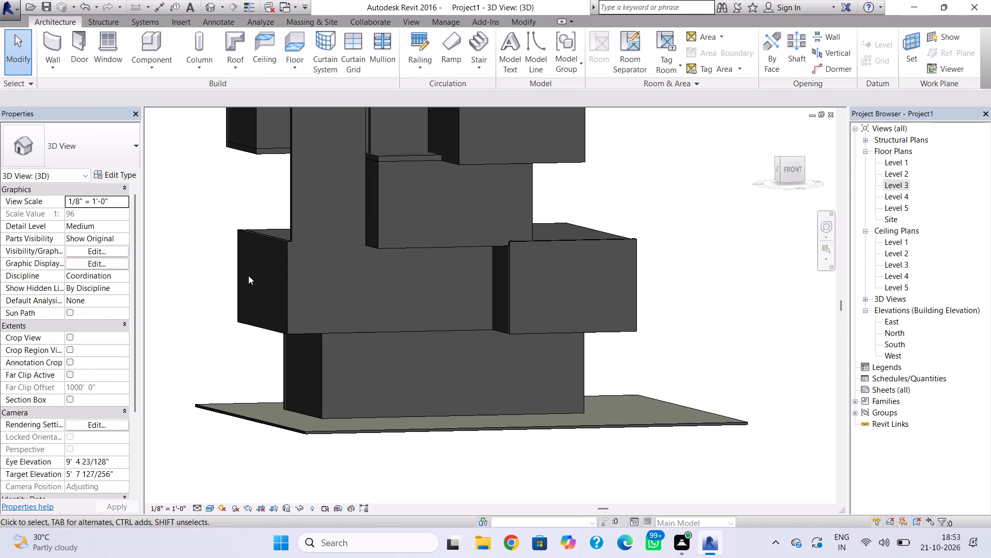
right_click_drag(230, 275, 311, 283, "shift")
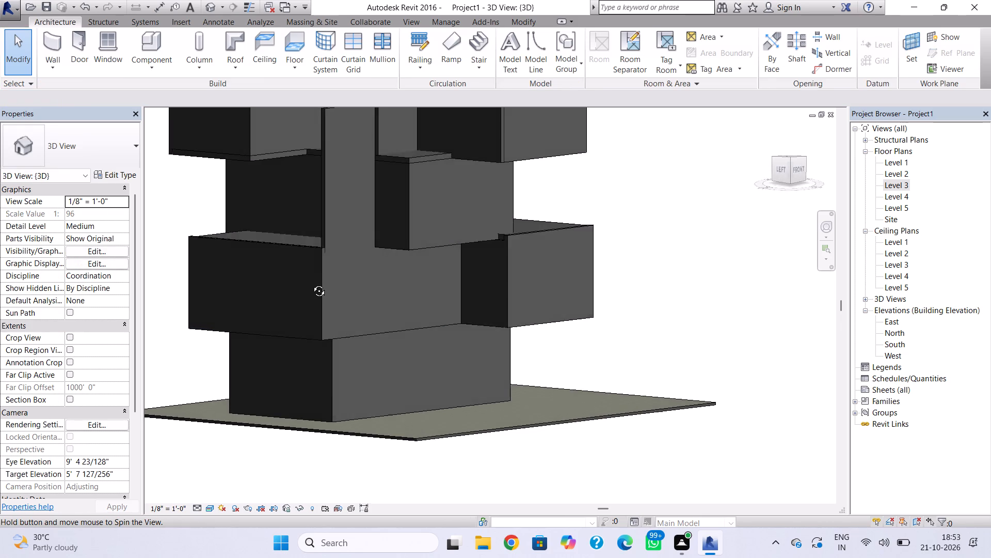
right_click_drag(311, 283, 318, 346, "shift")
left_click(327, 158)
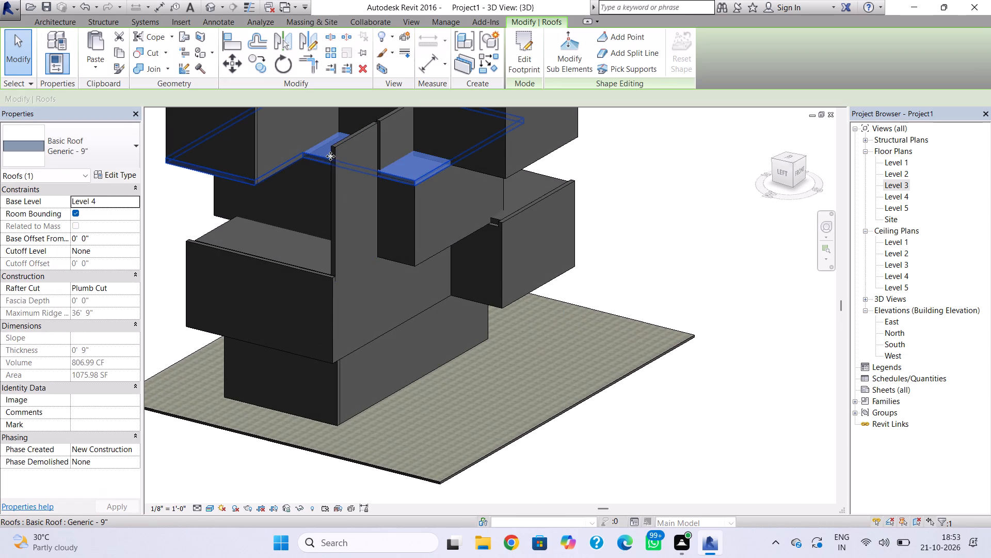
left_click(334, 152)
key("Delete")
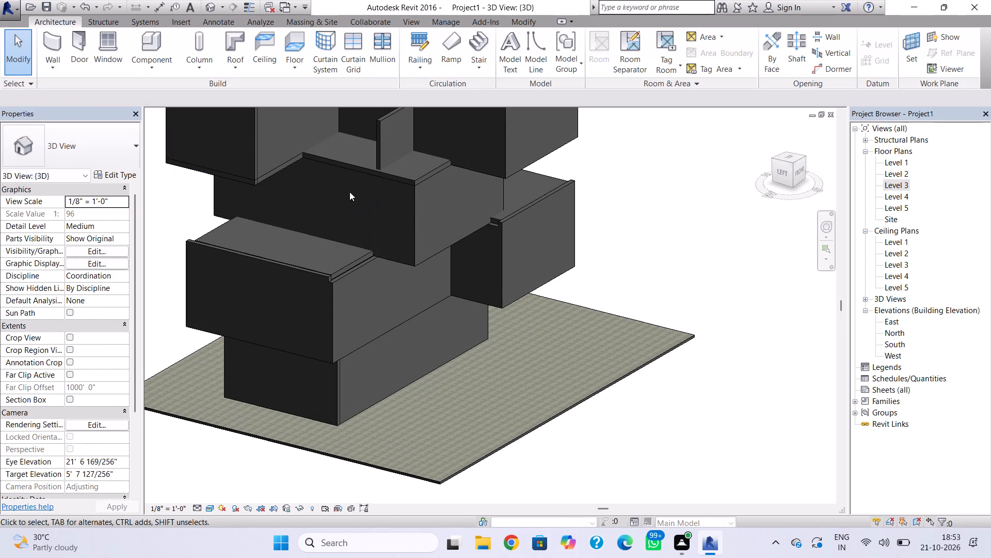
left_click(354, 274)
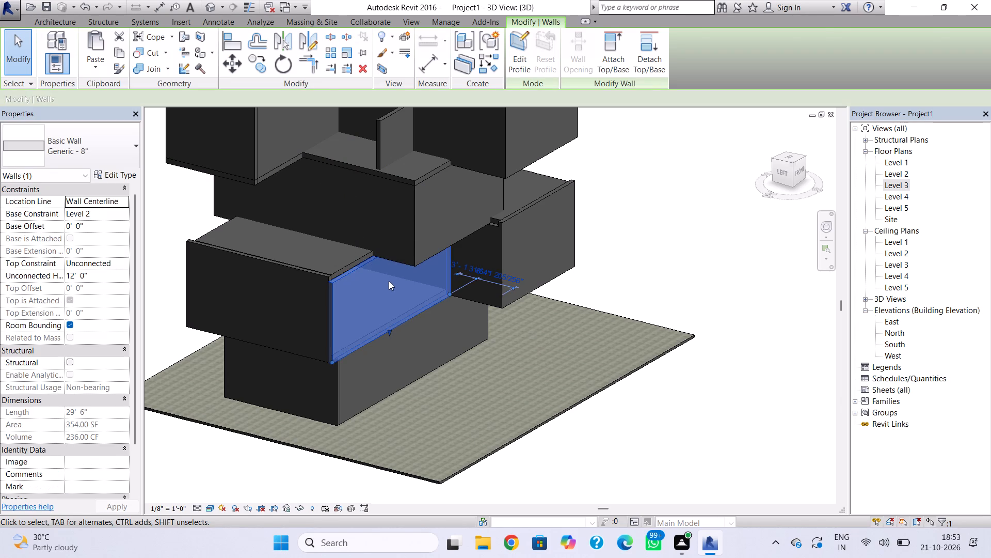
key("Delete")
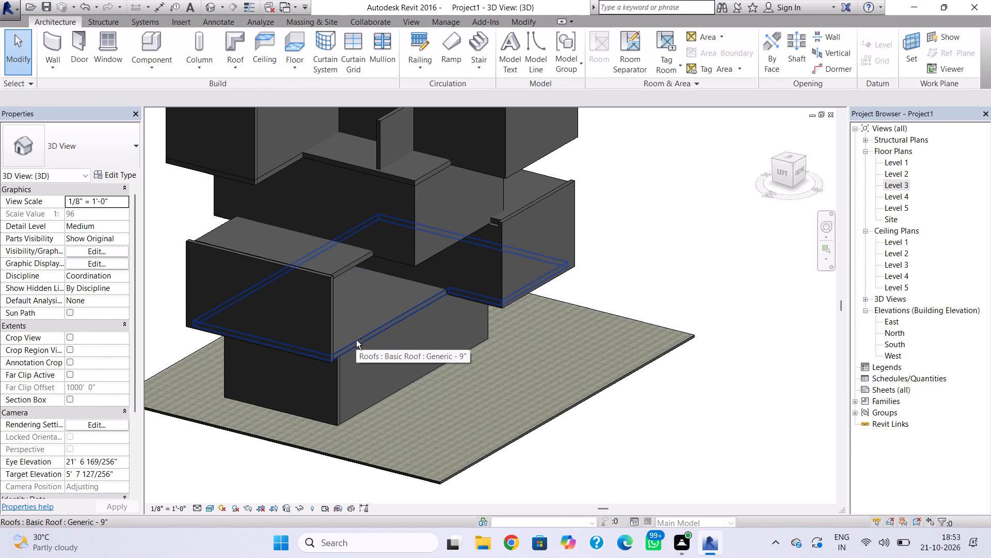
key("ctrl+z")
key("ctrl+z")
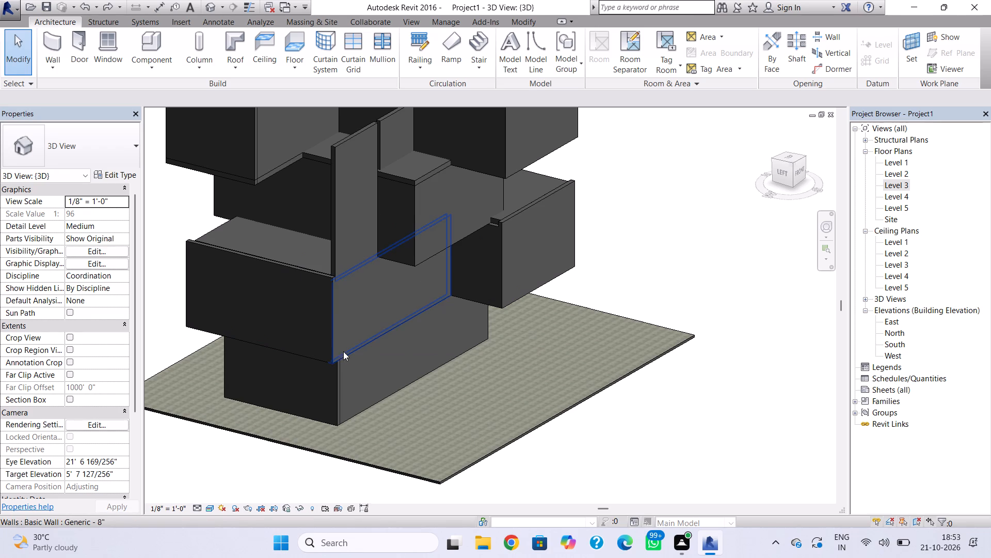
Delete the original 29'-6" south wall of the western part on Level 2.
left_click(345, 354)
key("Delete")
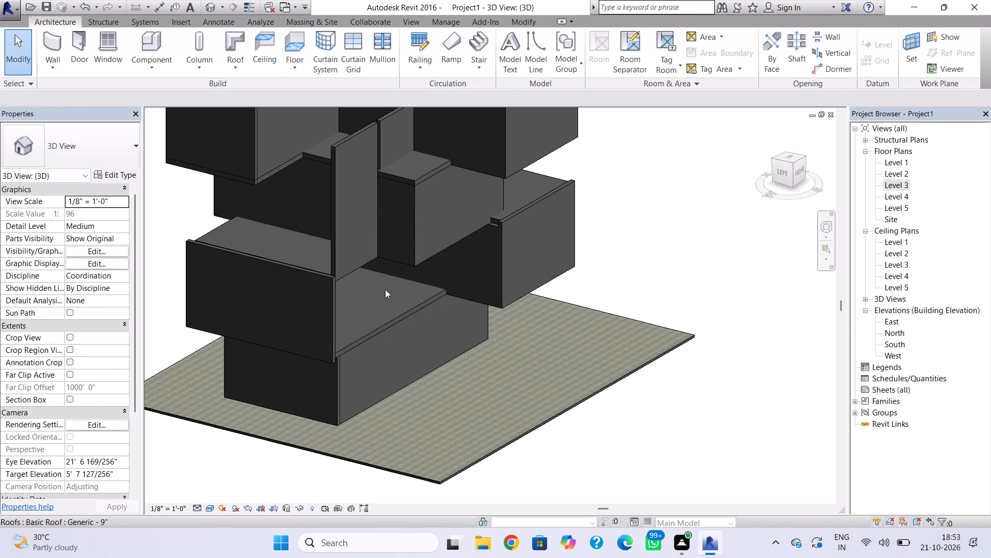
Set the two new in-line south walls to a 12' unconnected height with Level 2 as base constraint.
left_click(342, 141)
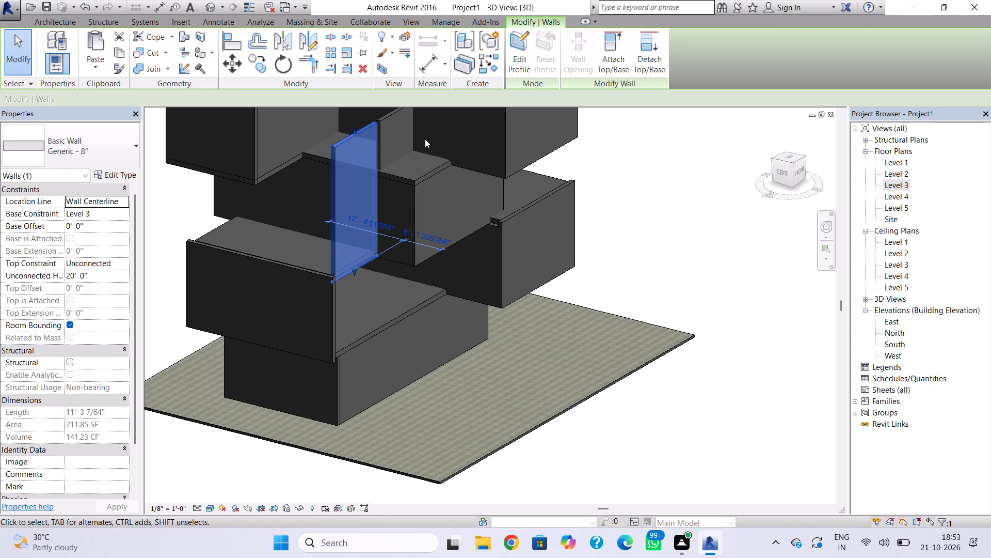
left_click(389, 115, "ctrl")
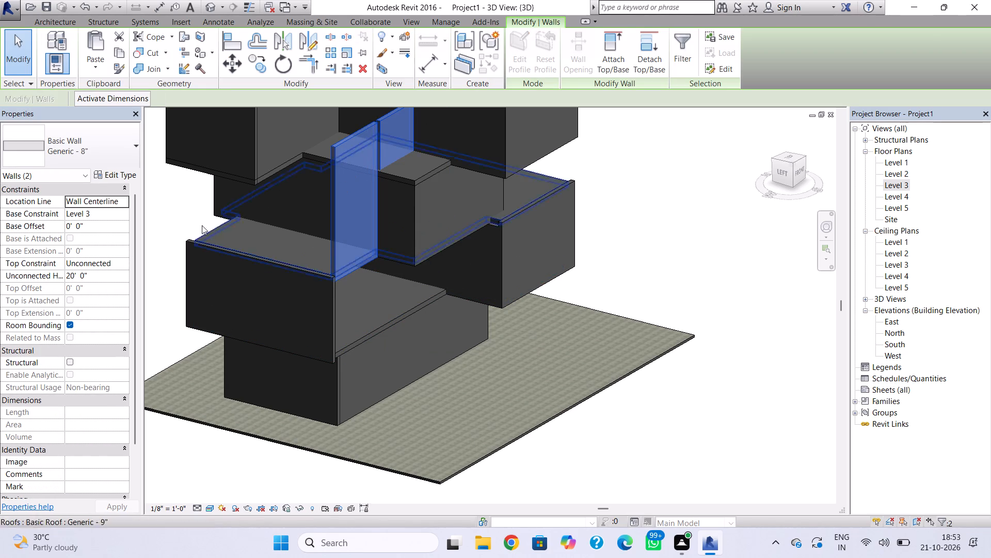
left_click(101, 278)
left_click_drag(101, 278, 22, 287)
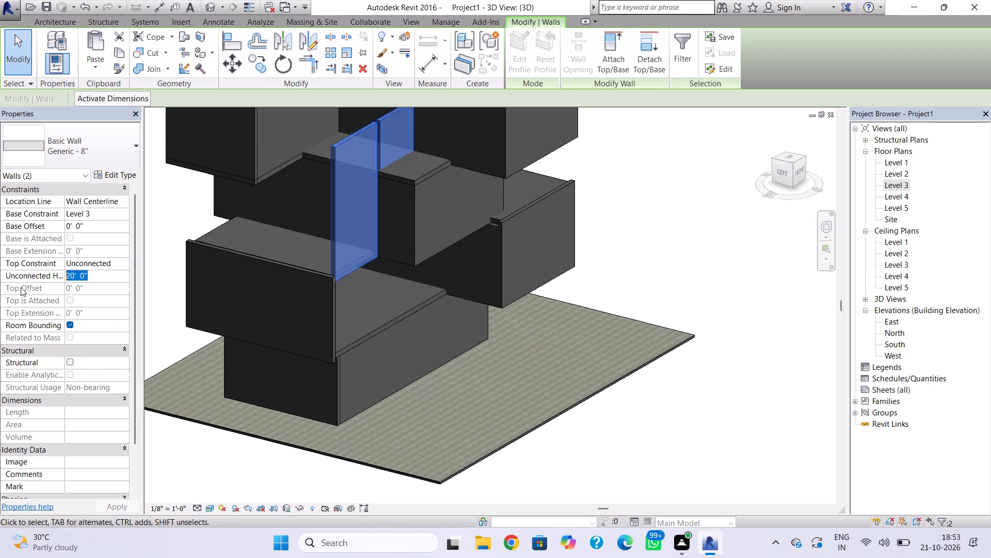
type("12'")
key("Return")
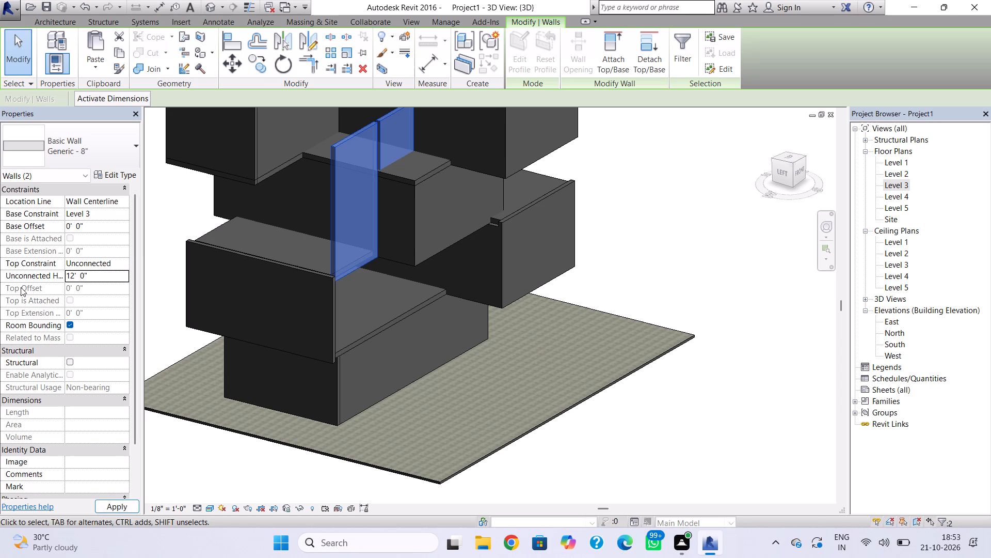
left_click(108, 213)
left_click(123, 215)
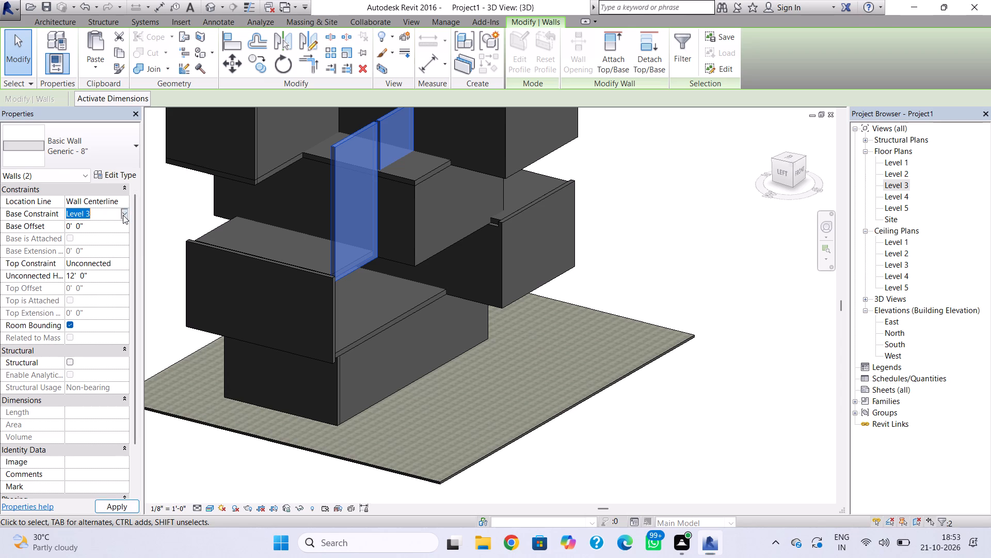
left_click(107, 237)
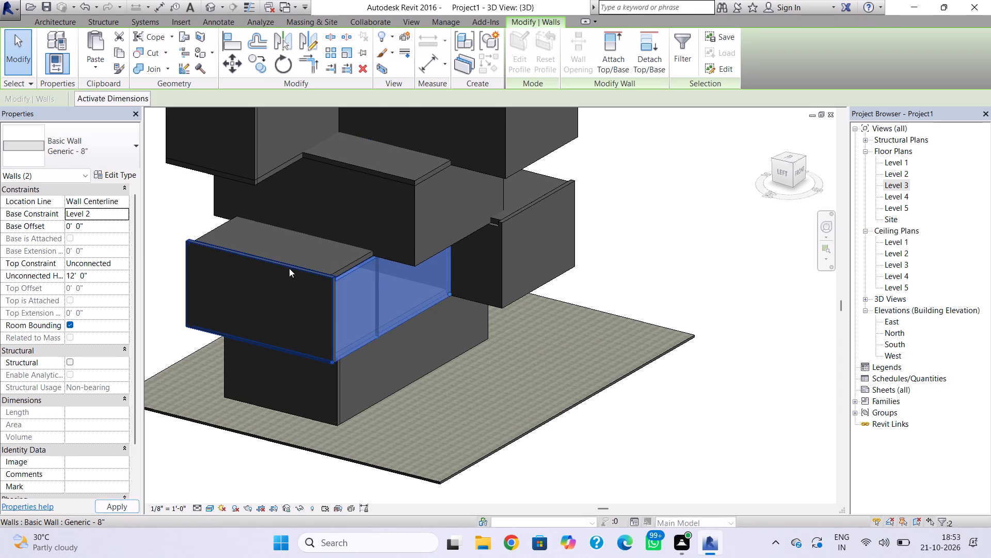
key("Escape")
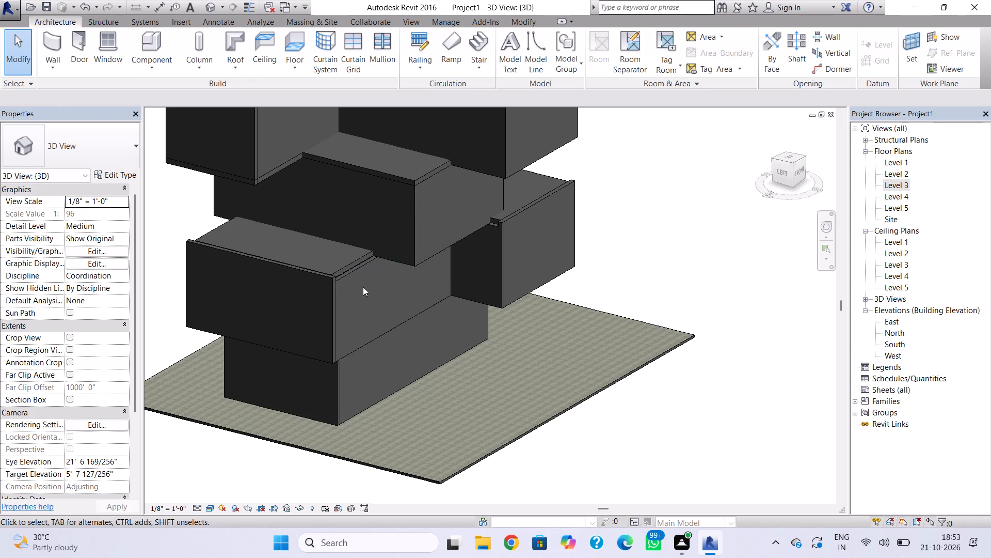
Examine the Level 2 wall tops against the Level 3 roof in 3D and in the East elevation.
right_click_drag(351, 292, 330, 298, "shift")
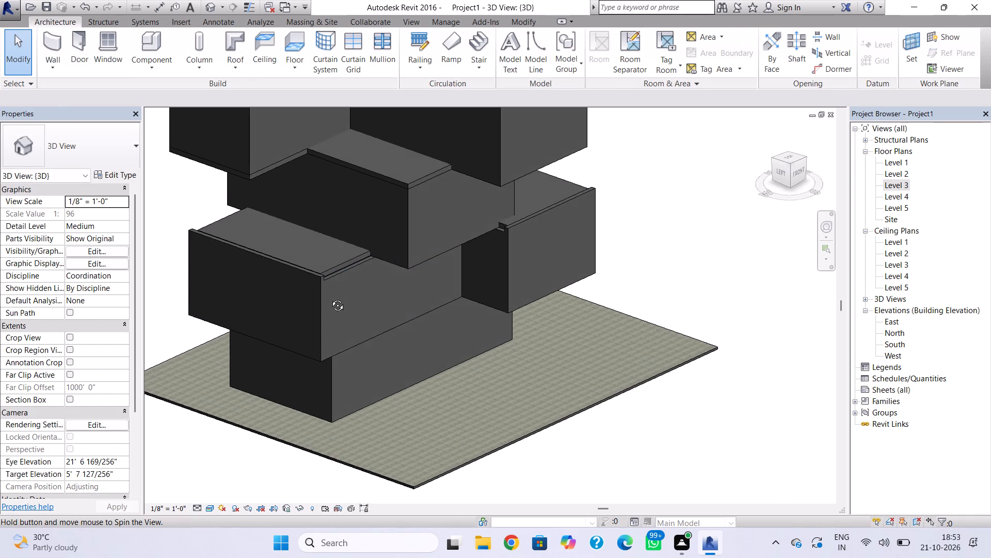
right_click_drag(330, 298, 256, 302, "shift")
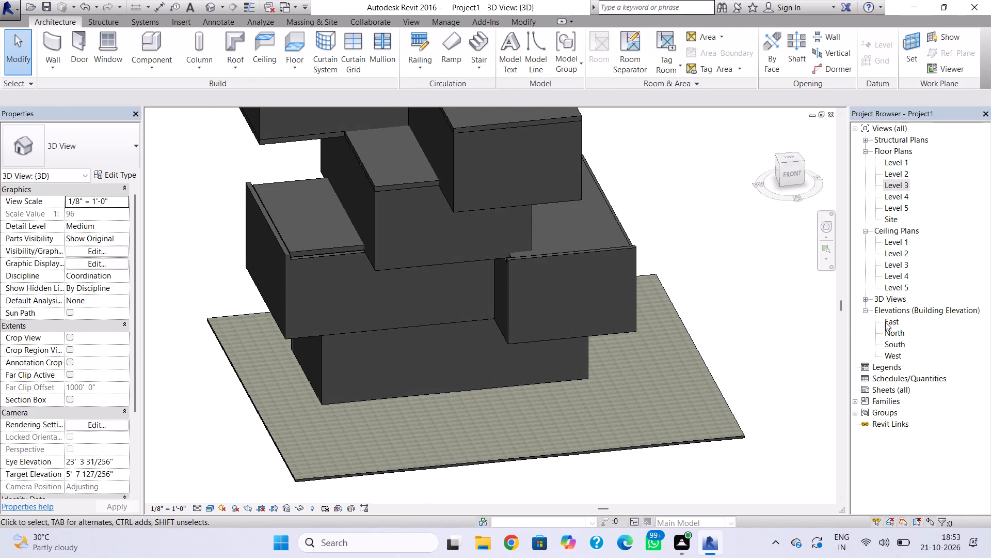
double_click(885, 322)
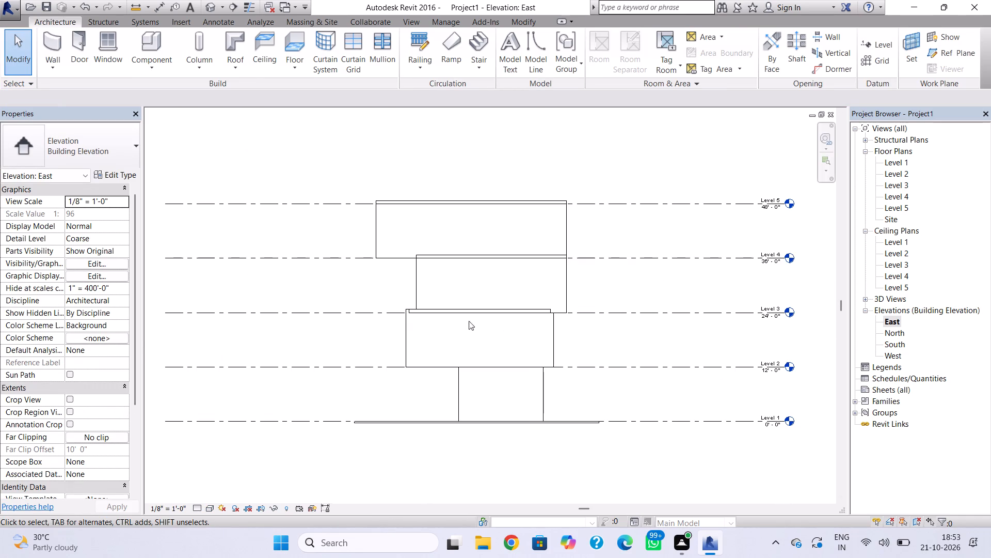
scroll(516, 319, "up", 3)
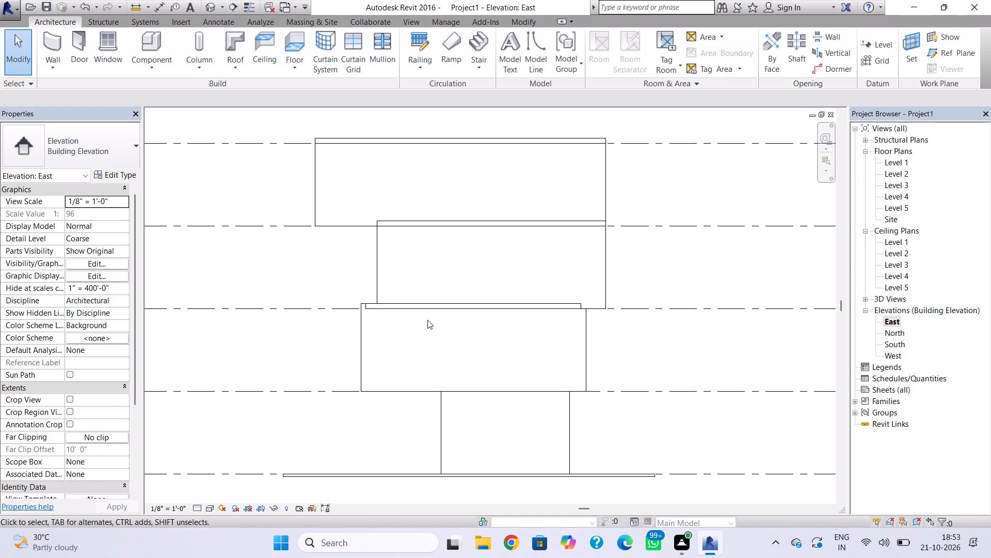
left_click(362, 313)
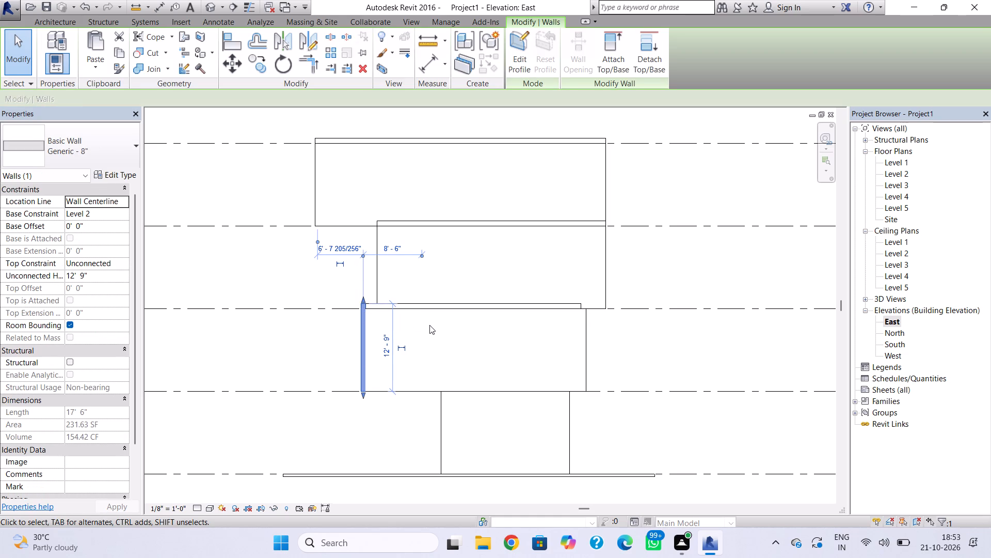
left_click(589, 322)
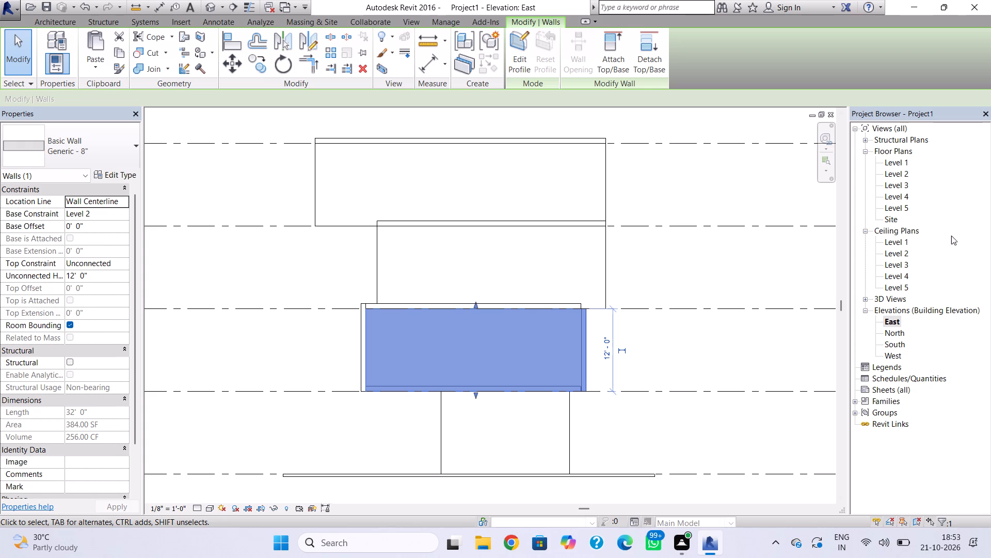
double_click(902, 193)
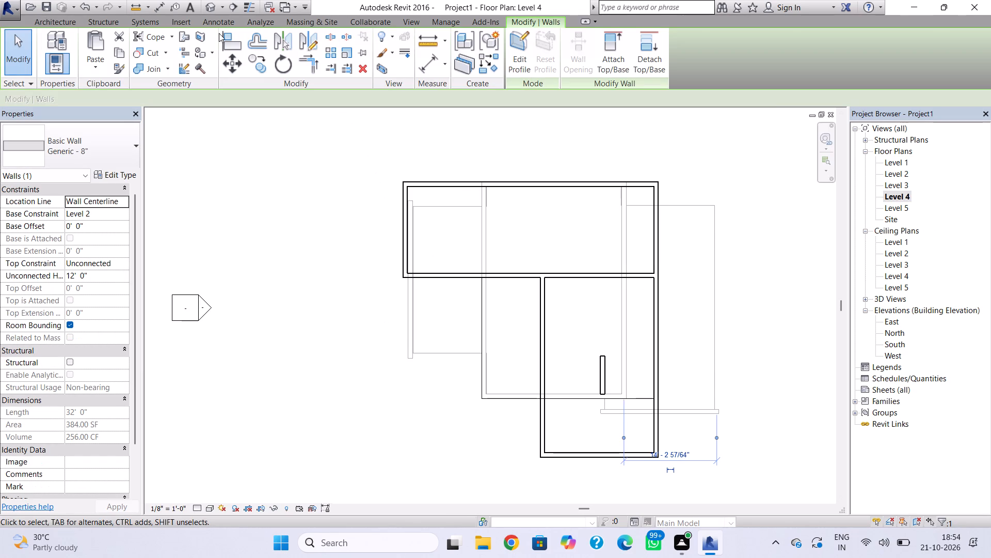
In 3D, raise the top of the westernmost Level 2 south wall segment flush with the adjoining west wall's top.
left_click(206, 10)
scroll(321, 263, "up", 1)
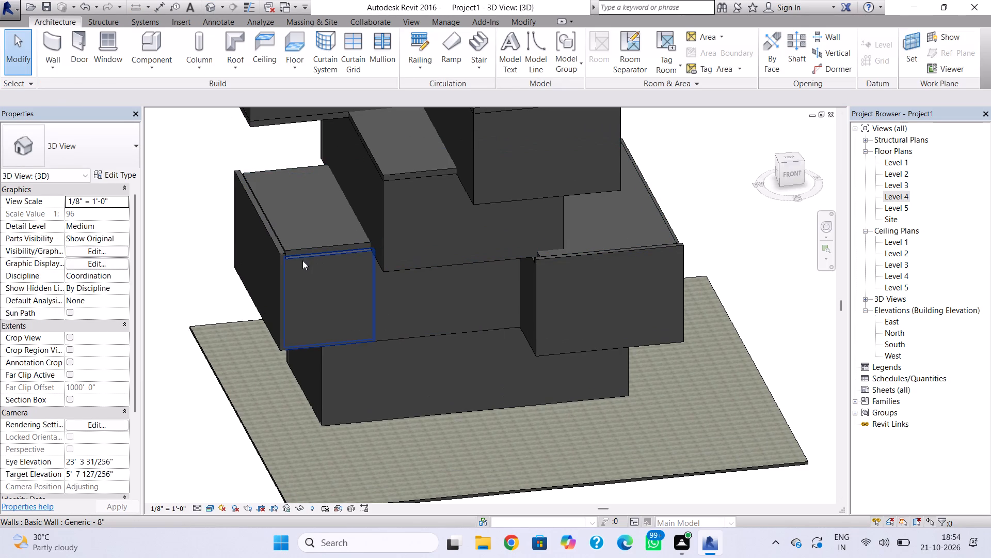
left_click(302, 260)
scroll(333, 257, "up", 3)
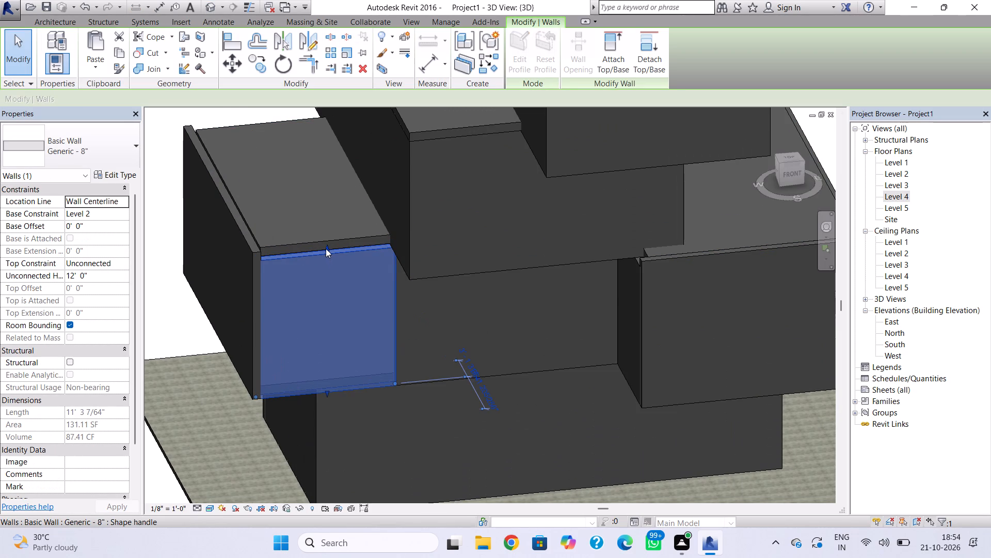
left_click_drag(326, 249, 327, 241)
key("Escape")
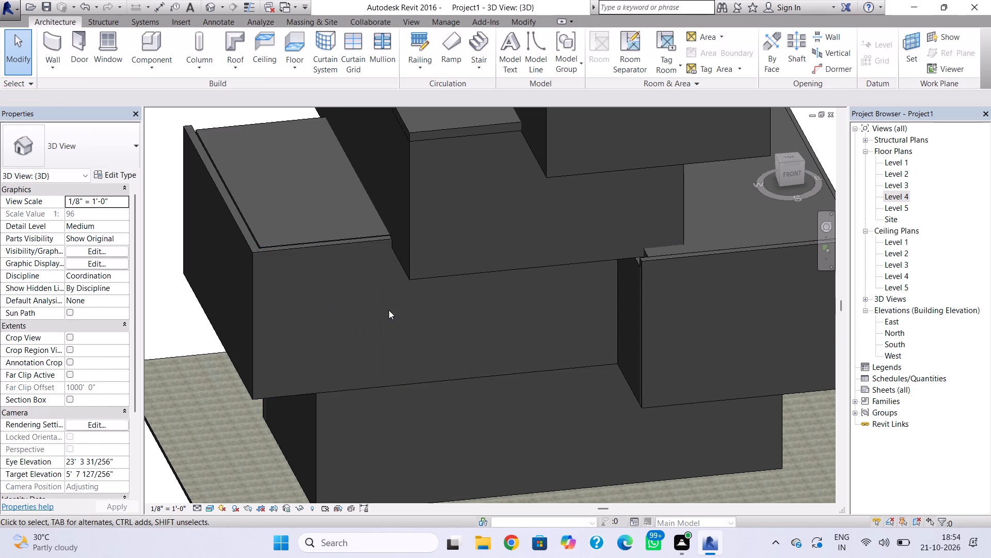
Edit the Level 3 roof's footprint in the Level 4 floor plan, nudging its western edge west to the wall's inner face.
right_click_drag(303, 329, 287, 415, "shift")
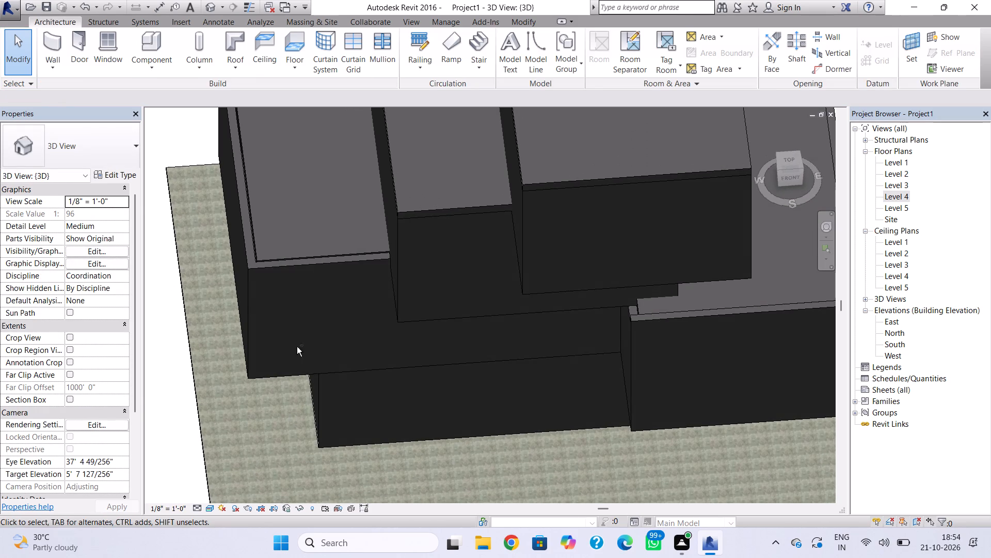
left_click(264, 252)
double_click(262, 256)
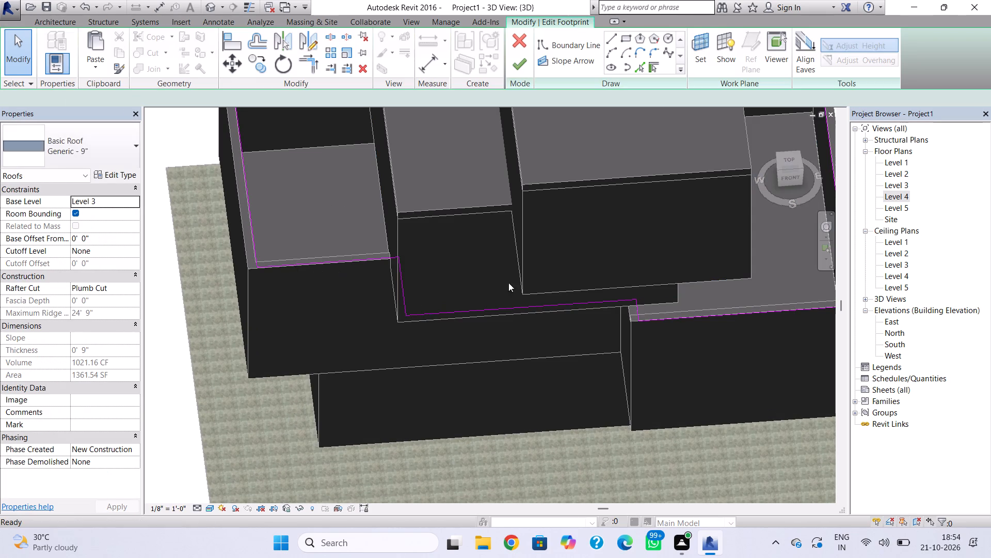
triple_click(902, 197)
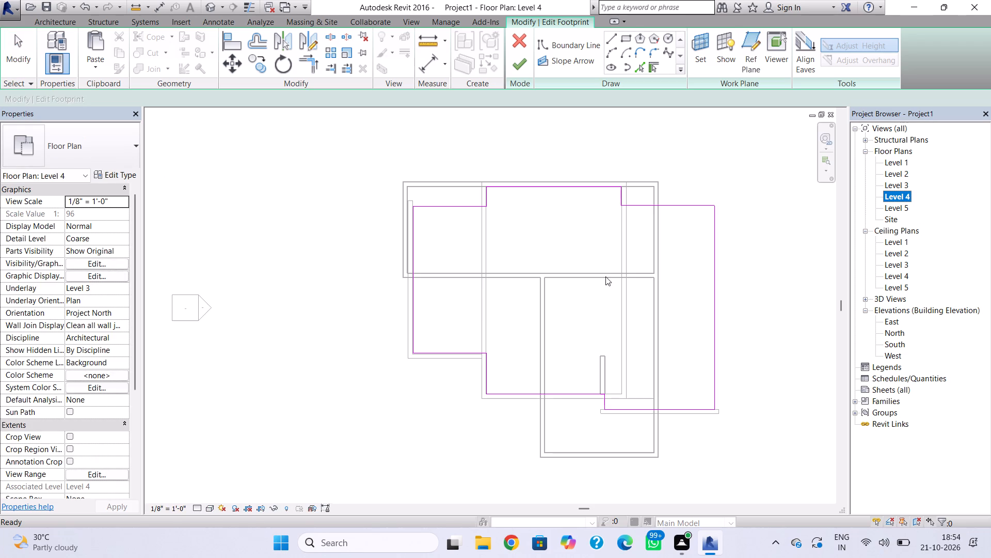
scroll(417, 317, "up", 10)
left_click(411, 321)
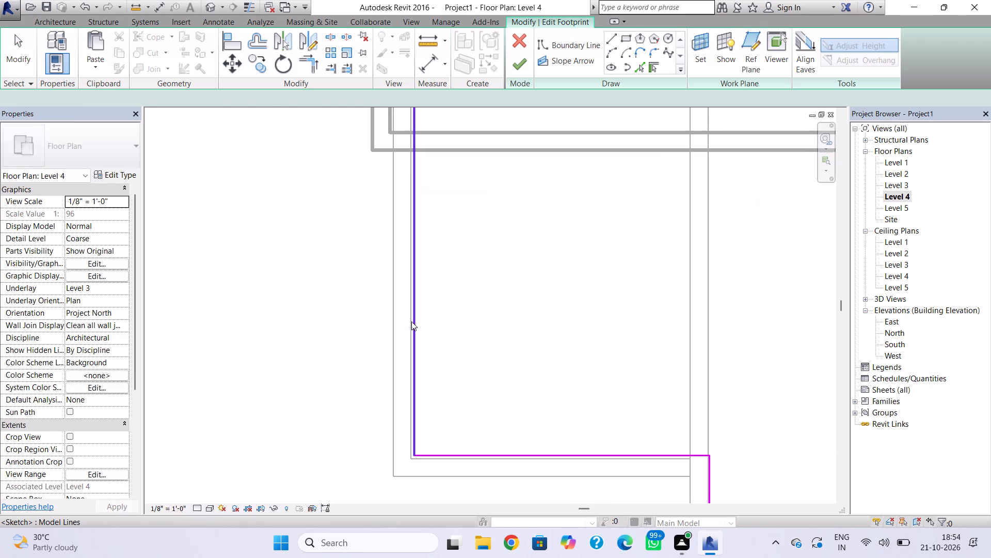
left_click(414, 323)
key("Left")
key("Left")
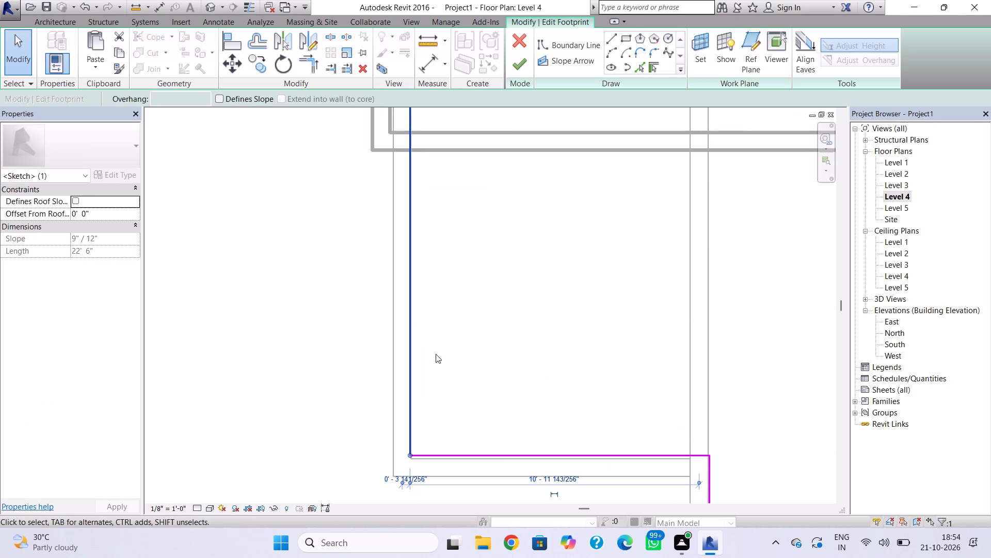
Nudge the roof footprint's short southwestern edge south towards the wall's inner face, finish the footprint, and try attaching the highlighted walls.
left_click(500, 452)
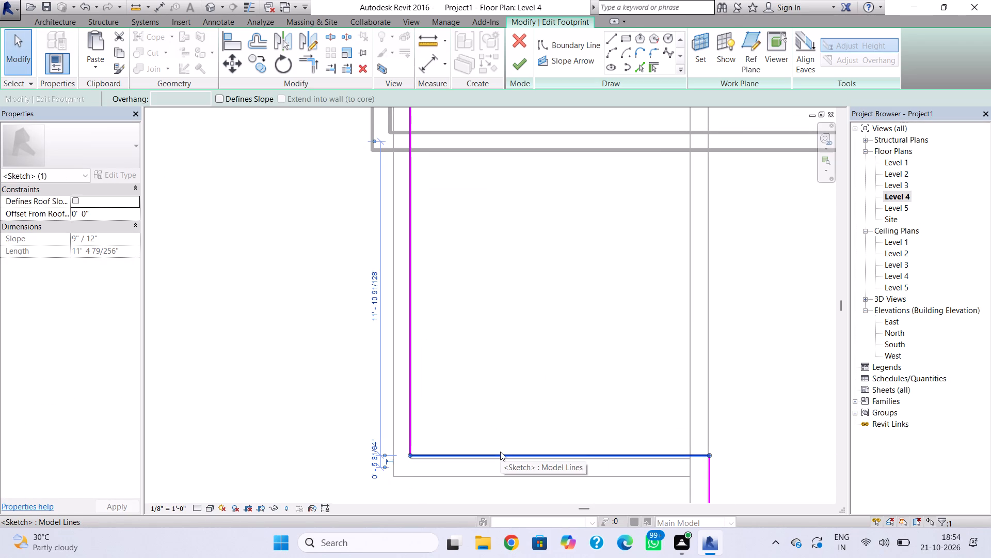
key("Down")
scroll(505, 446, "down", 1)
middle_click_drag(503, 466, 474, 557)
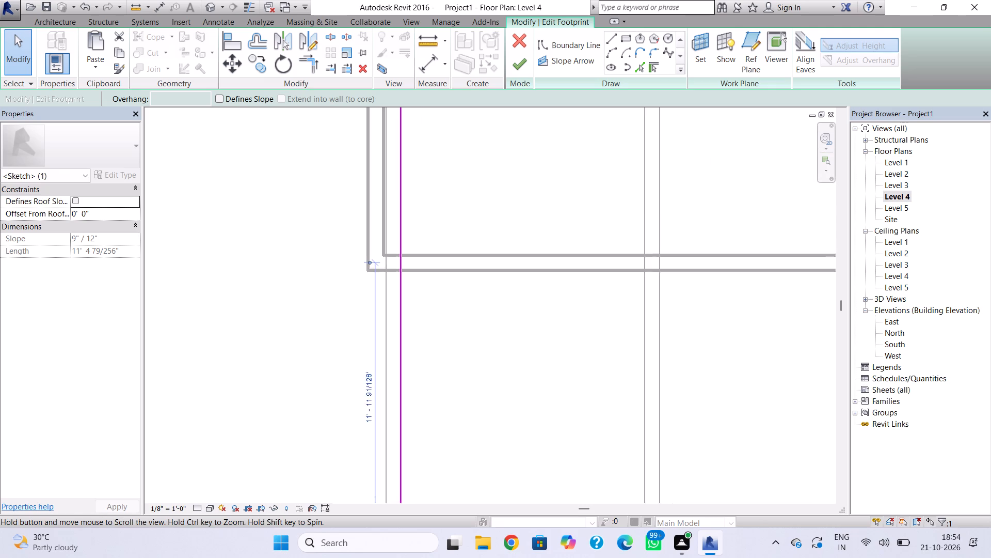
middle_click_drag(474, 557, 472, 557)
scroll(479, 479, "down", 1)
middle_click_drag(474, 498, 360, 557)
scroll(423, 450, "down", 4)
middle_click_drag(423, 450, 373, 332)
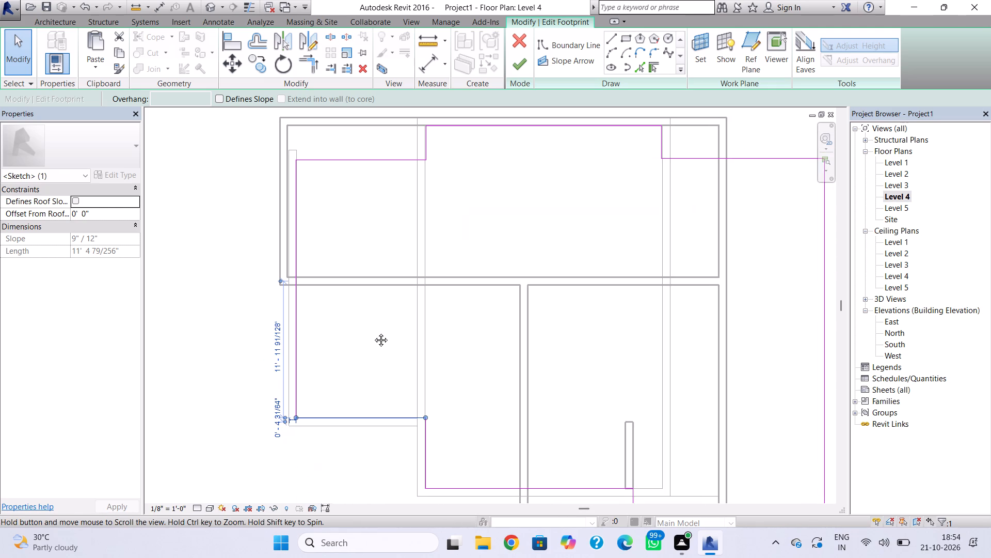
middle_click_drag(373, 332, 363, 349)
left_click(515, 66)
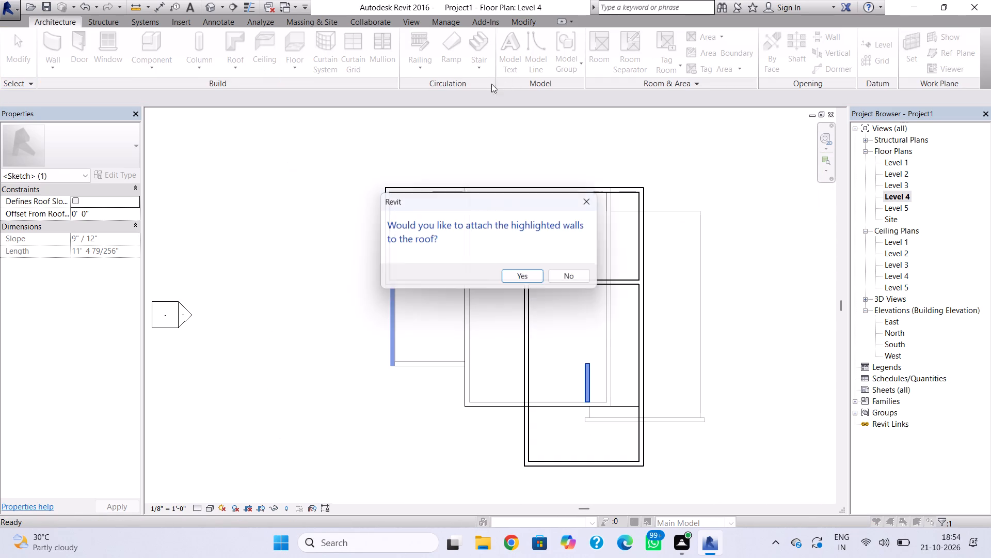
left_click(530, 276)
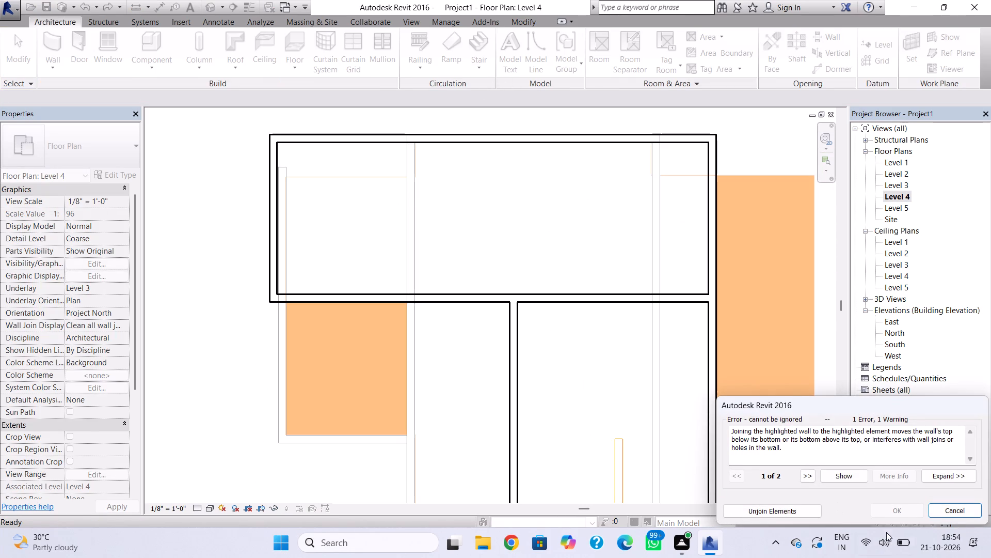
left_click(940, 514)
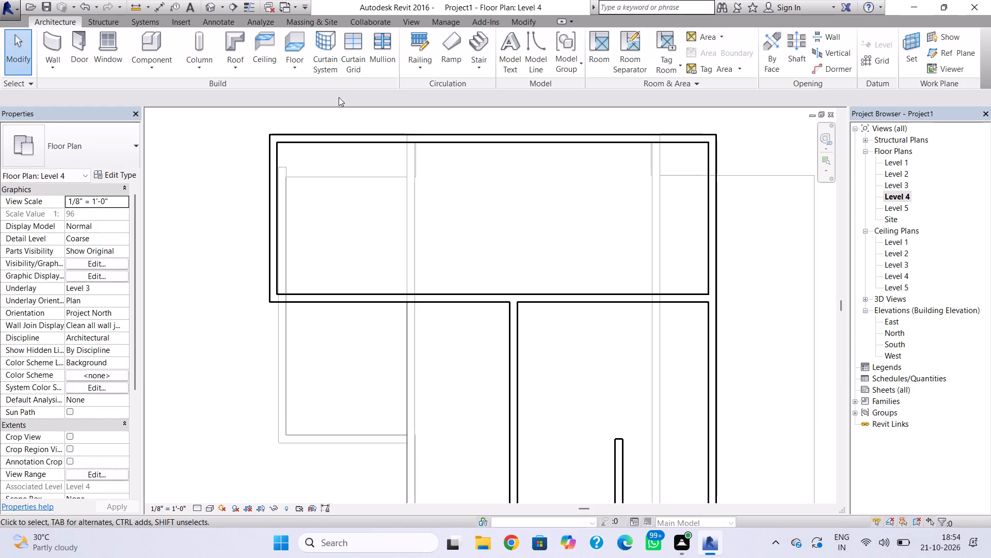
In the Level 2 floor plan, shorten the long intermediate north-south wall to 23' 6", ending it at the western section's south wall.
left_click(212, 1)
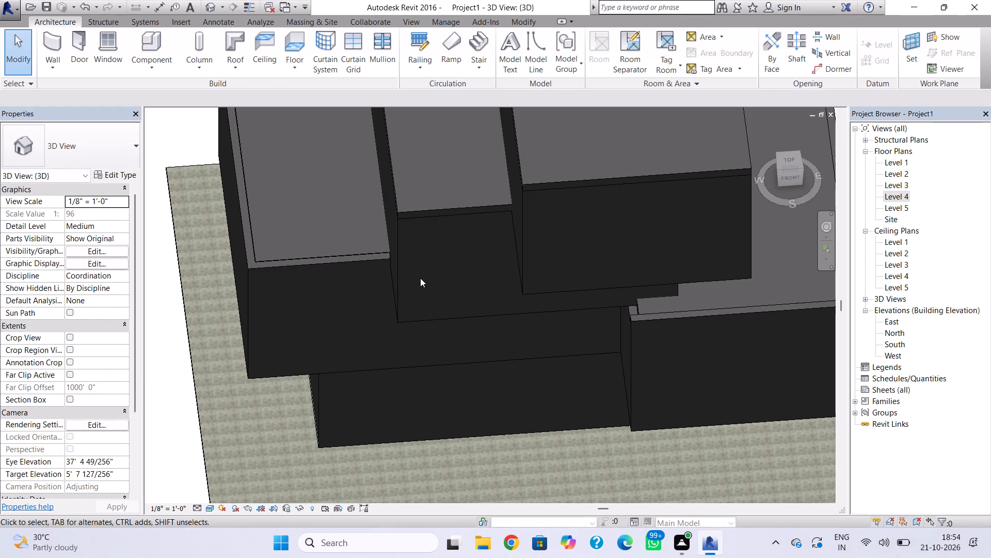
right_click_drag(399, 283, 470, 153, "shift")
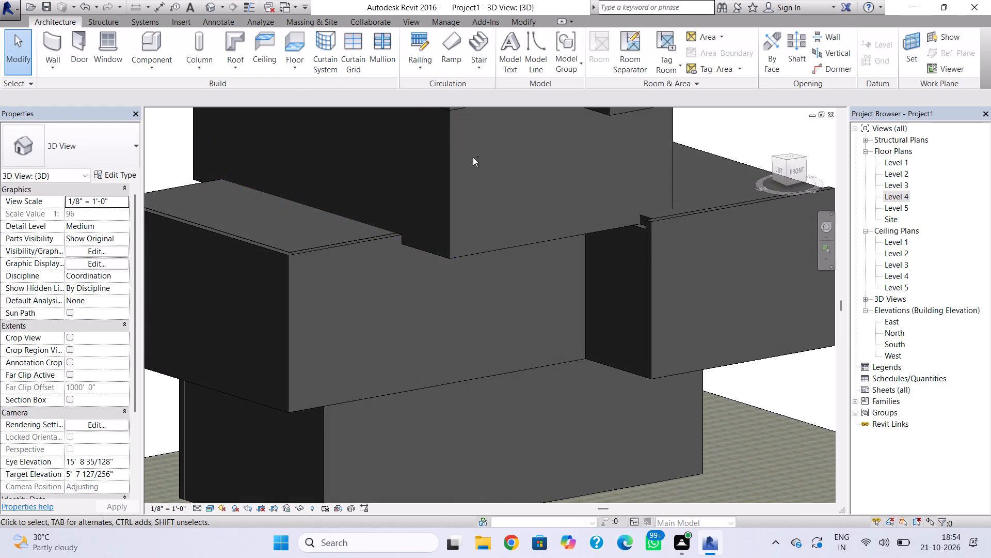
left_click(642, 233)
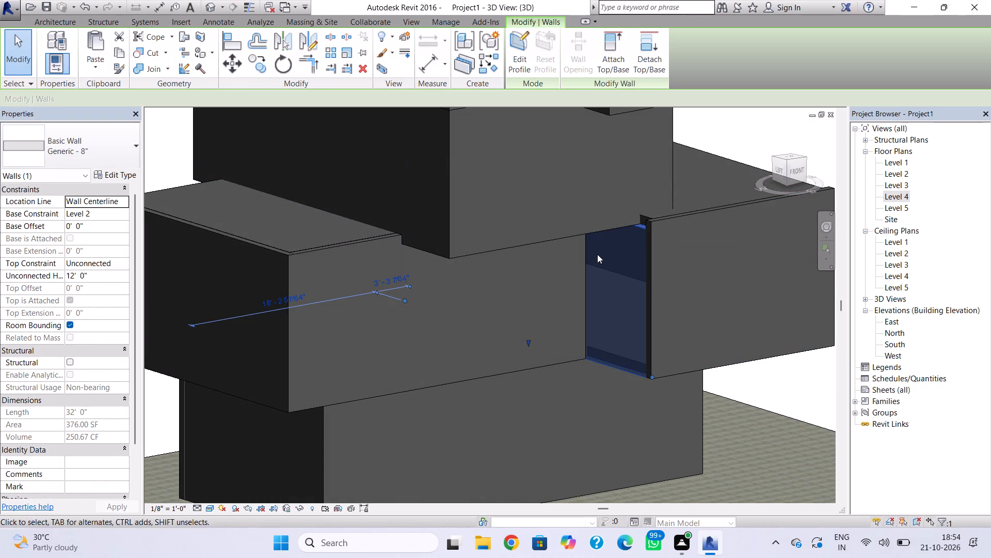
middle_click_drag(574, 307, 622, 302)
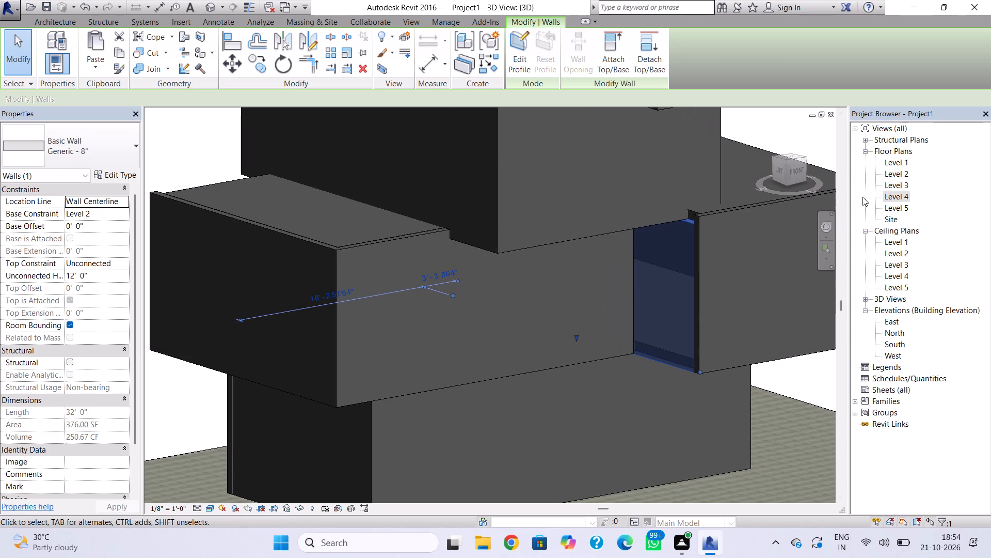
double_click(900, 195)
middle_click_drag(596, 339, 537, 185)
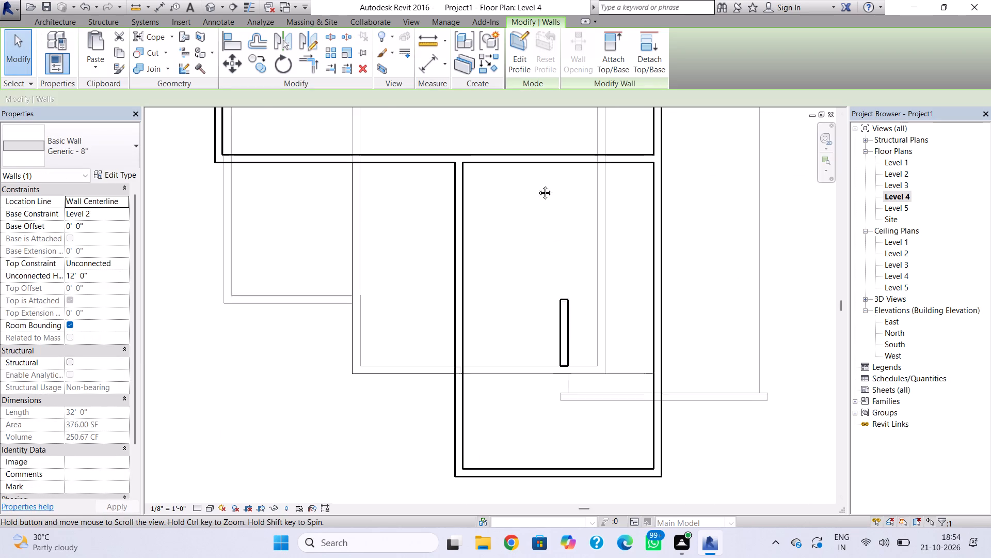
middle_click_drag(537, 185, 539, 193)
left_click(463, 394)
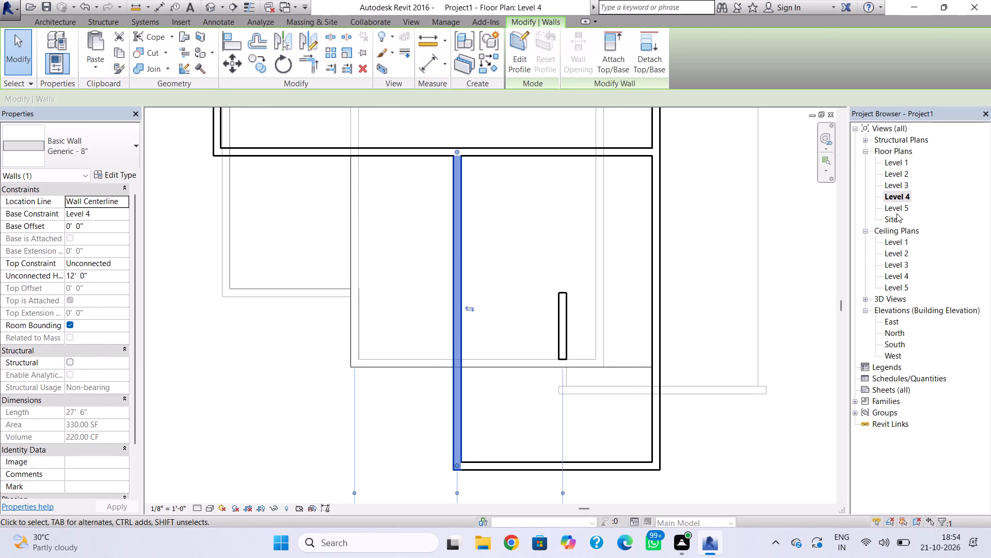
left_click(906, 183)
double_click(905, 172)
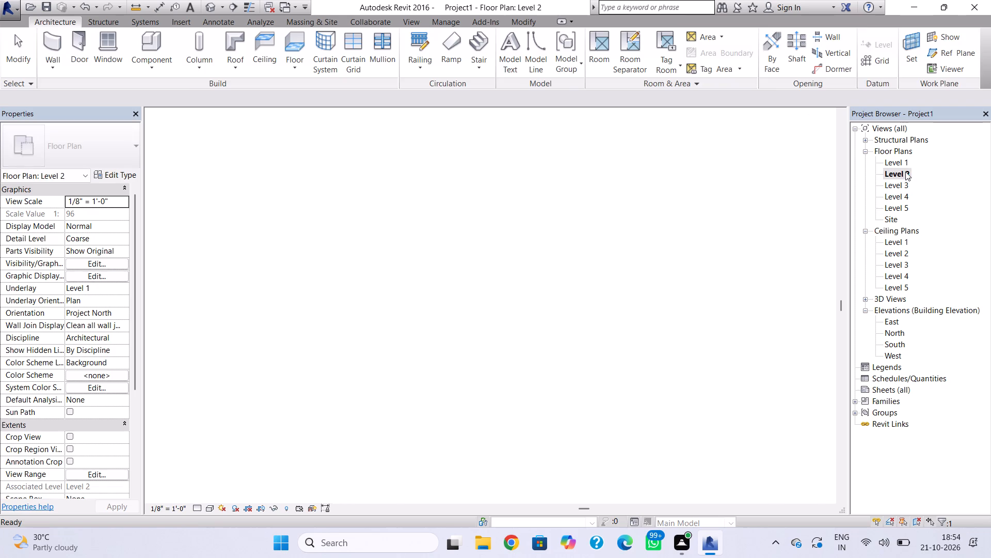
left_click(597, 395)
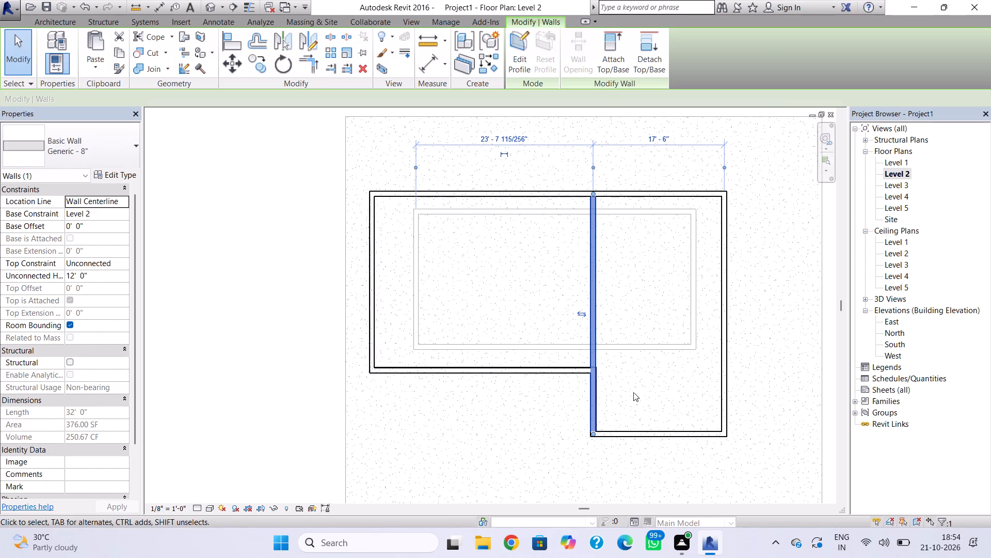
scroll(592, 432, "up", 3)
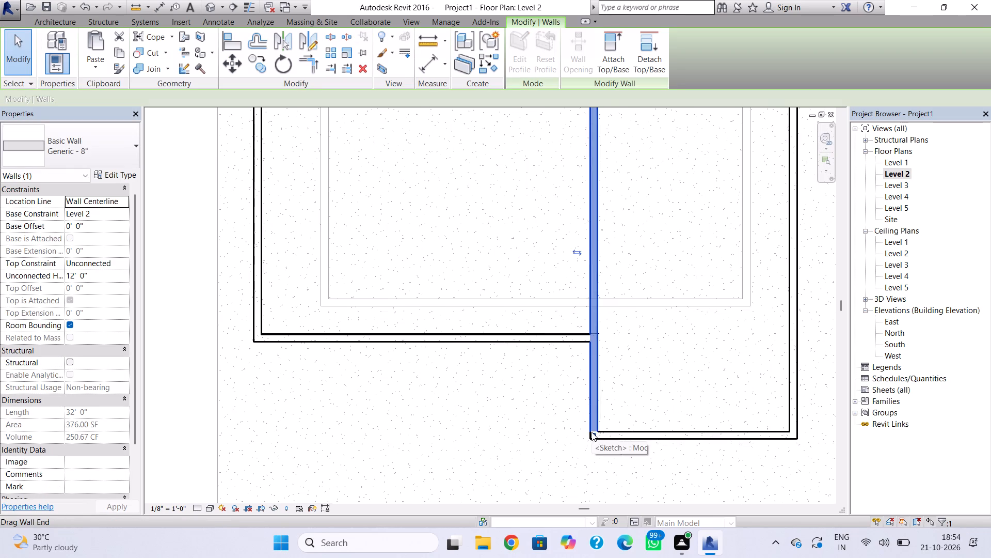
left_click(592, 432)
left_click_drag(596, 435, 604, 380)
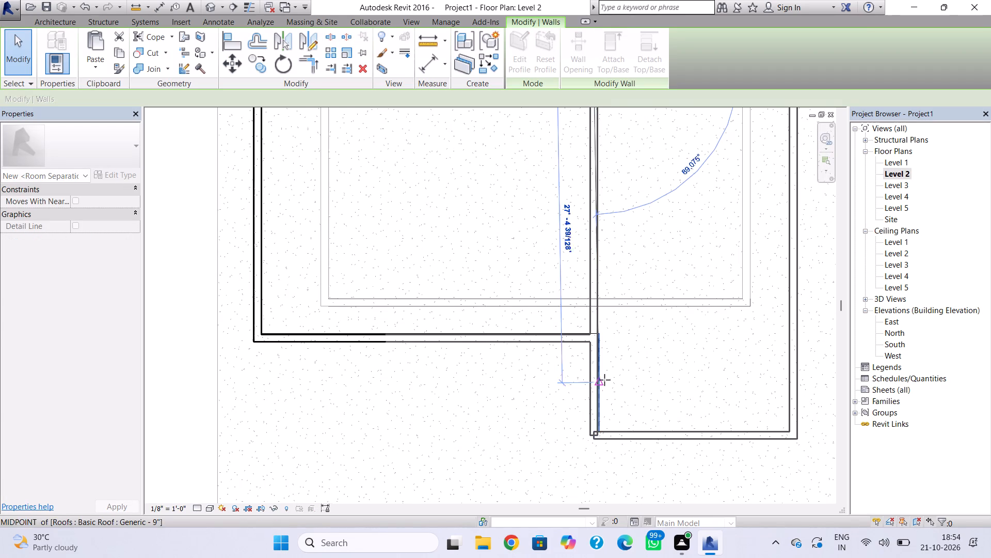
left_click_drag(604, 380, 599, 343)
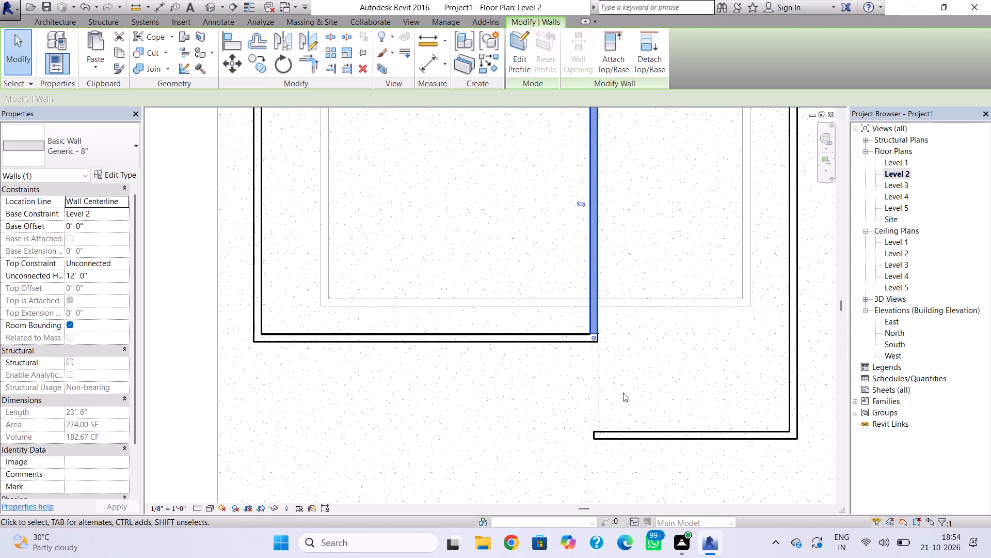
key("Escape")
Draw a Generic - 8" wall 8' 6" long from the shortened wall's end to the southeastern wing's south wall.
right_click_drag(616, 396, 633, 393, "shift")
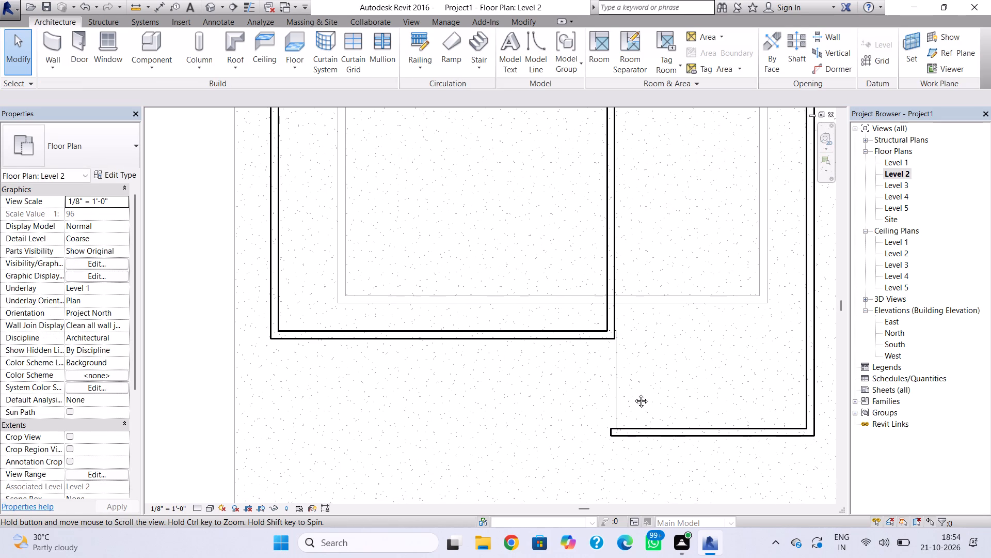
right_click_drag(633, 393, 629, 390, "shift")
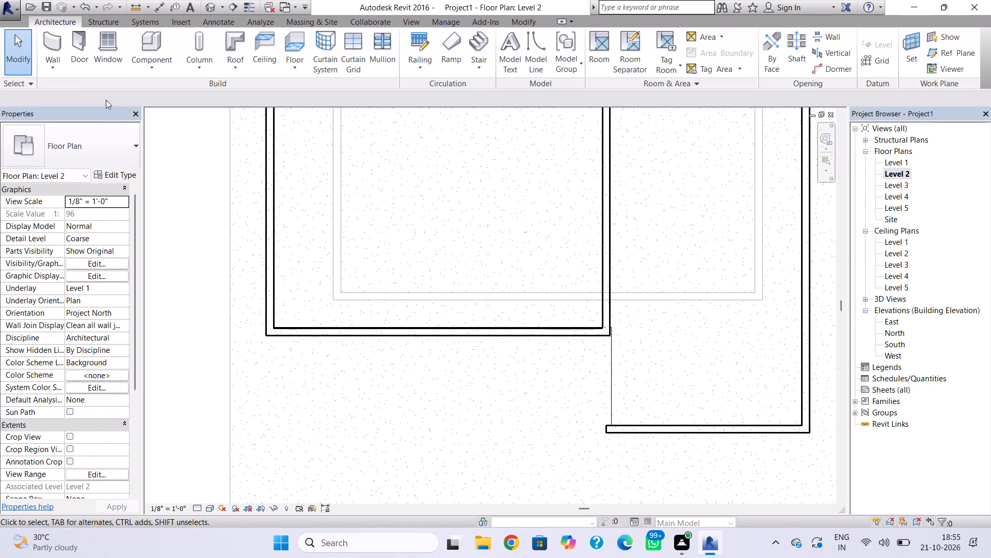
left_click(51, 45)
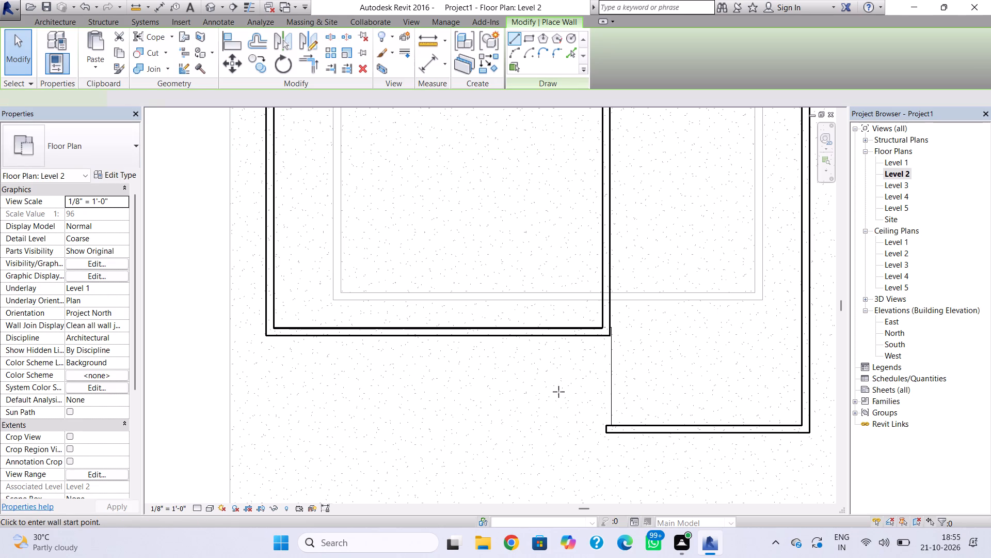
left_click(602, 339)
left_click(606, 429)
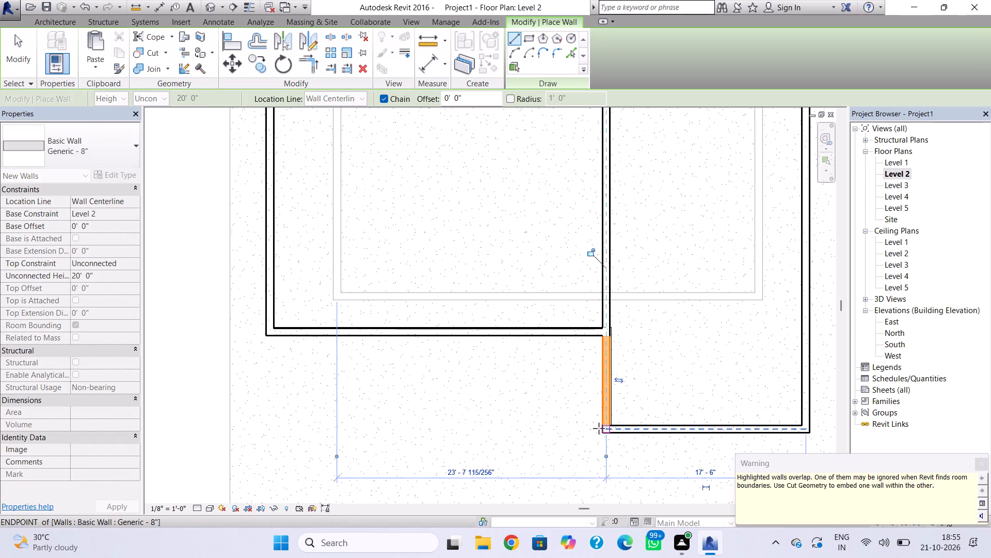
key("Escape")
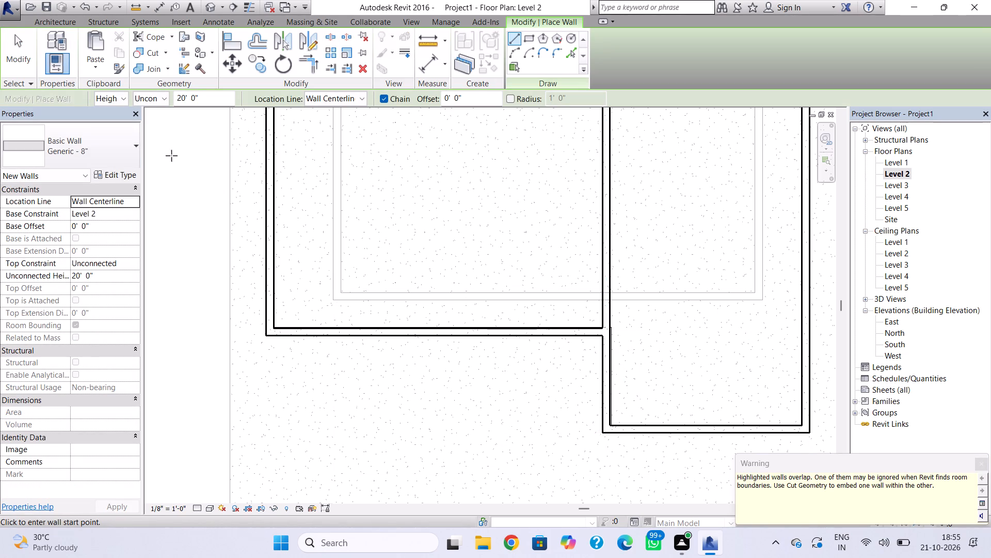
In 3D, set the new 8' 6" Level 2 wall's unconnected height to 12'.
left_click(210, 18)
left_click(206, 12)
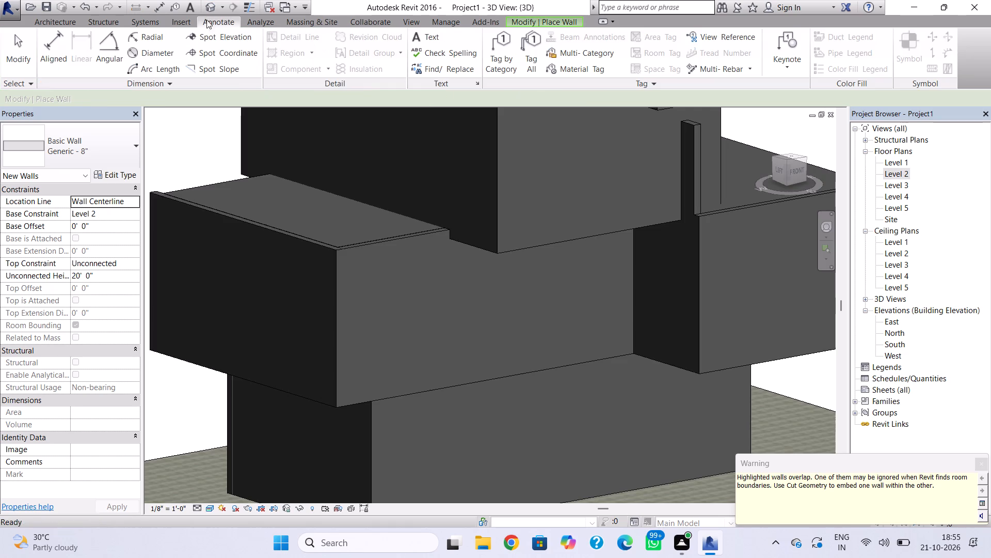
right_click_drag(226, 320, 267, 318, "shift")
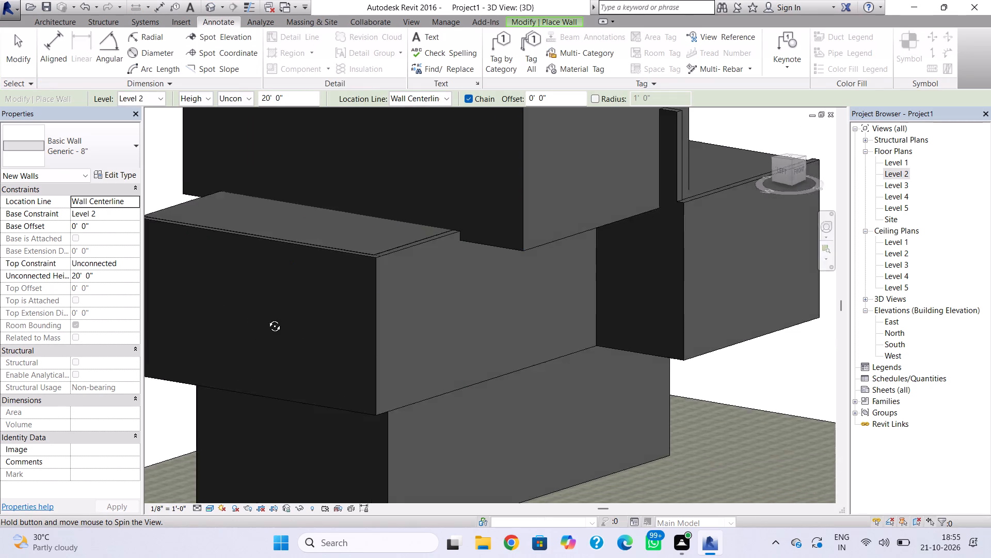
right_click_drag(267, 318, 240, 387, "shift")
middle_click_drag(557, 253, 456, 343)
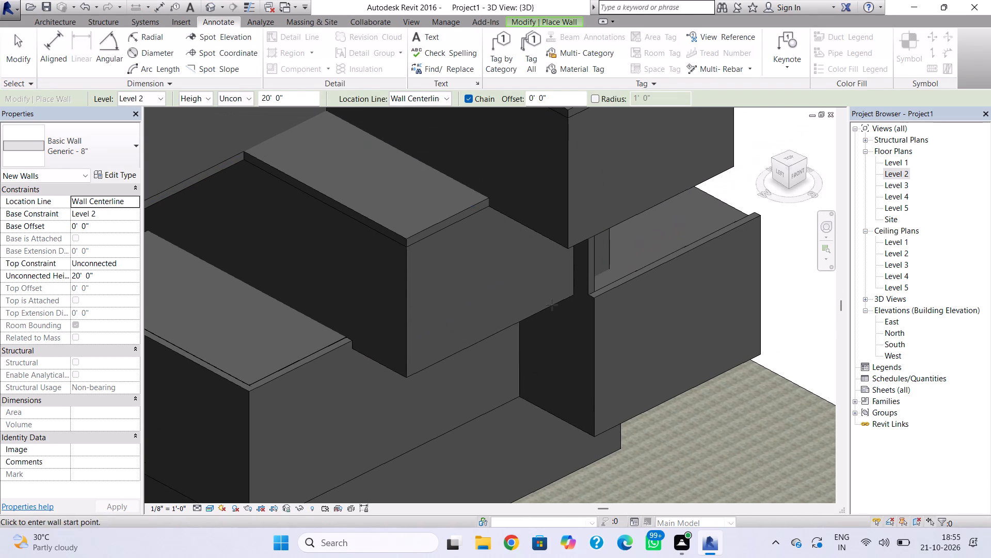
key("Escape")
left_click(588, 276)
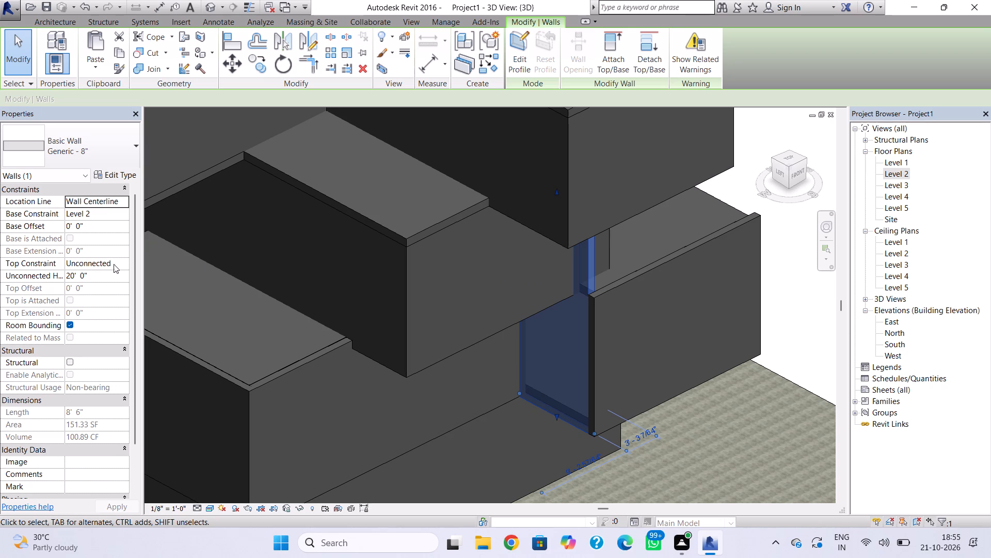
left_click(102, 274)
left_click_drag(102, 274, 38, 283)
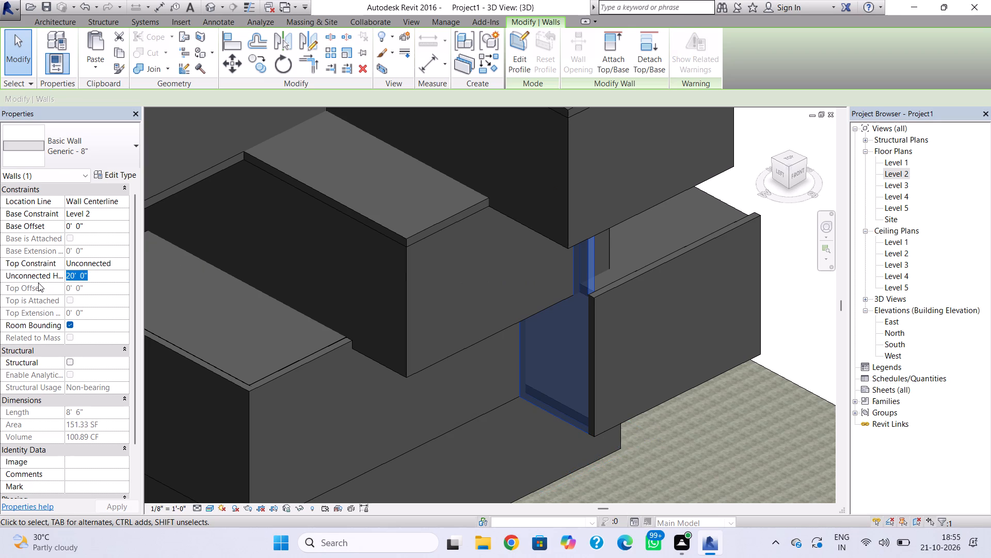
type("12'")
key("Return")
key("Escape")
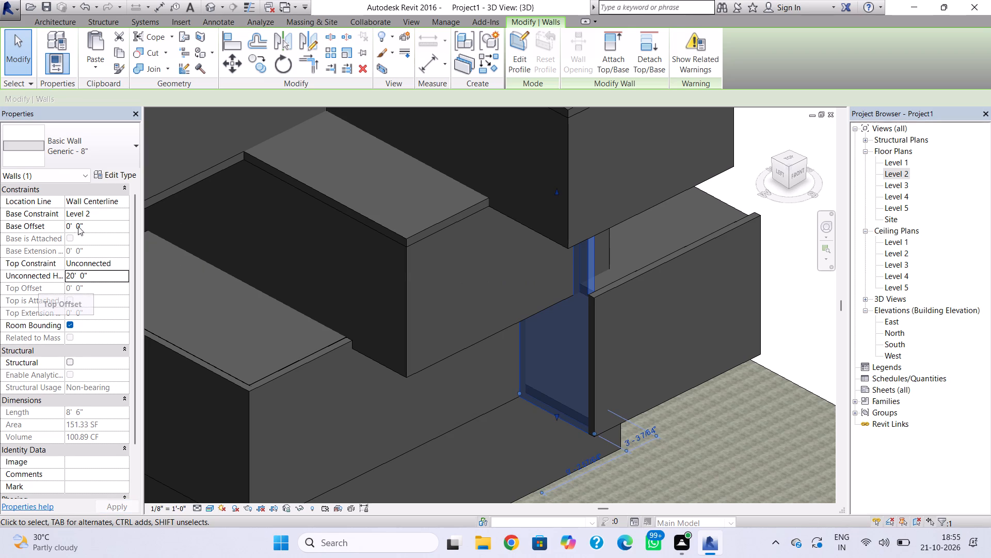
left_click(108, 277)
left_click_drag(108, 277, 26, 291)
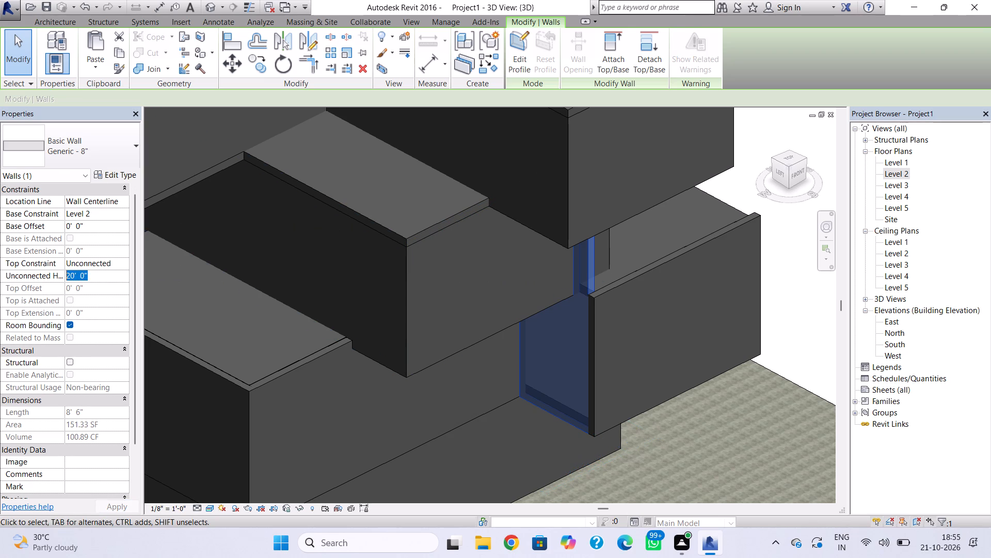
left_click_drag(26, 291, 13, 295)
type("12'")
key("Return")
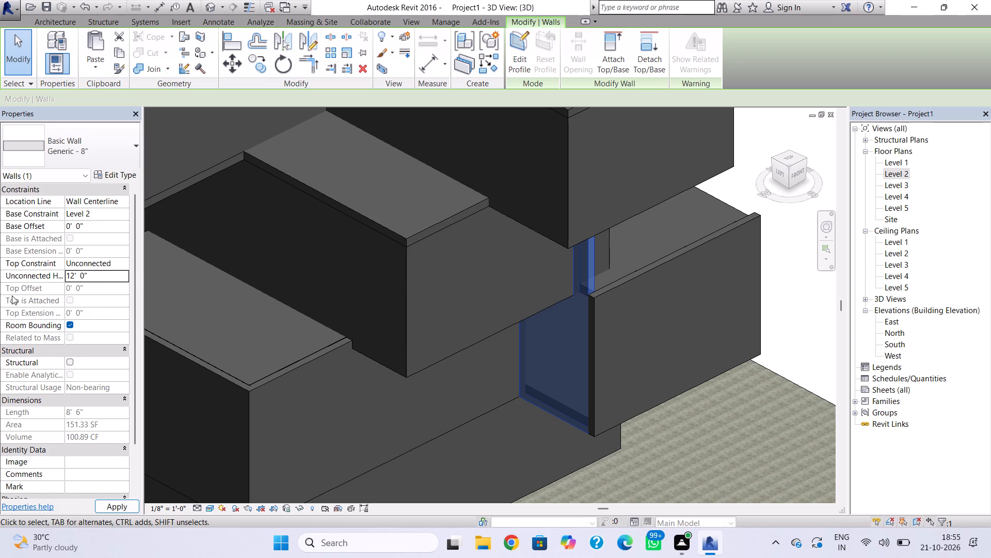
key("Escape")
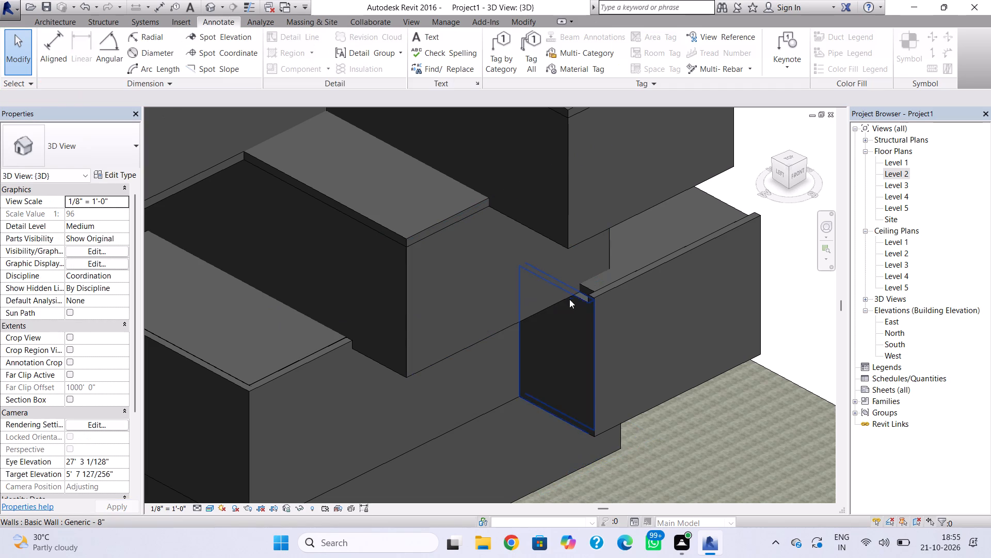
Raise the top of the new 8' 6" wall to about 12' 6.7" high, flush with the adjoining south wall.
left_click(580, 299)
right_click_drag(554, 296, 578, 287, "shift")
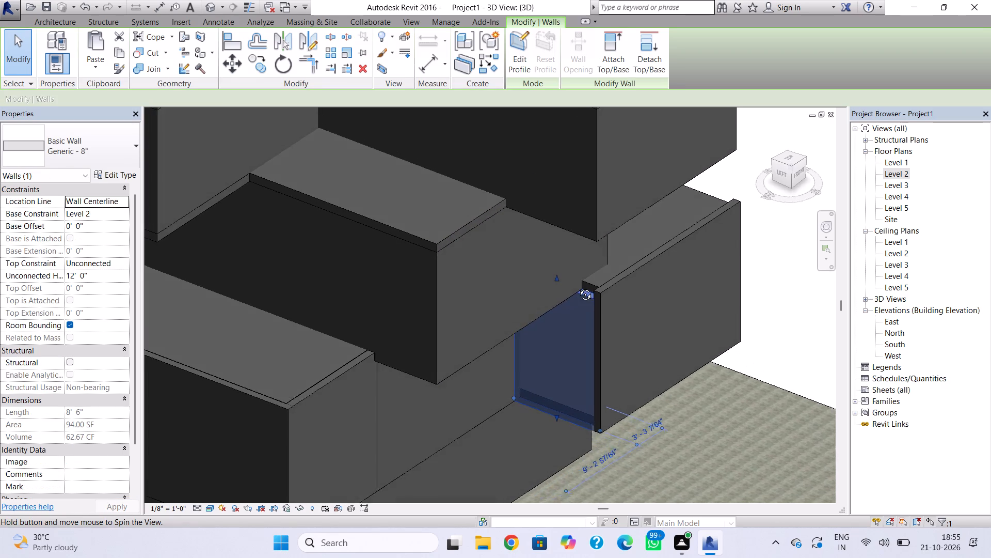
right_click_drag(578, 287, 580, 283, "shift")
left_click(556, 274)
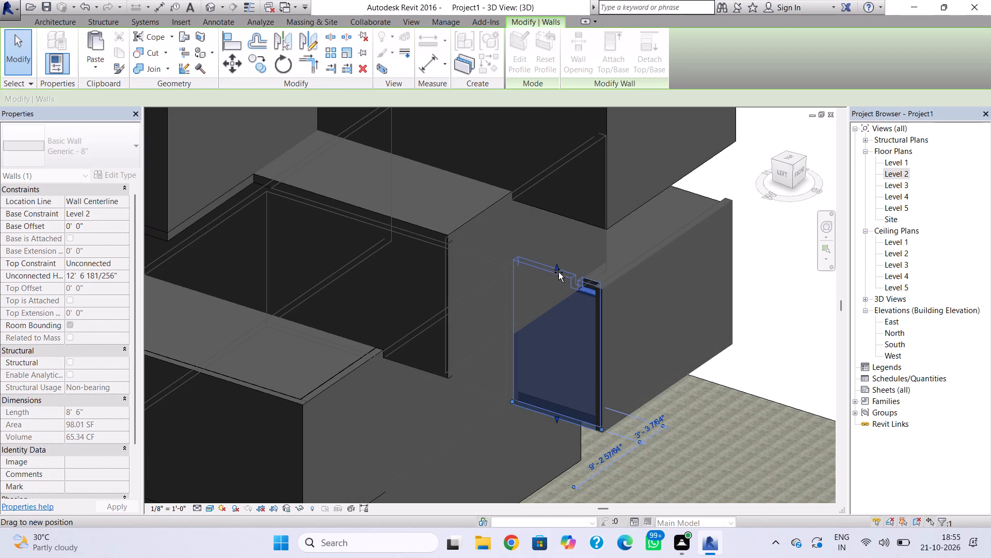
key("Escape")
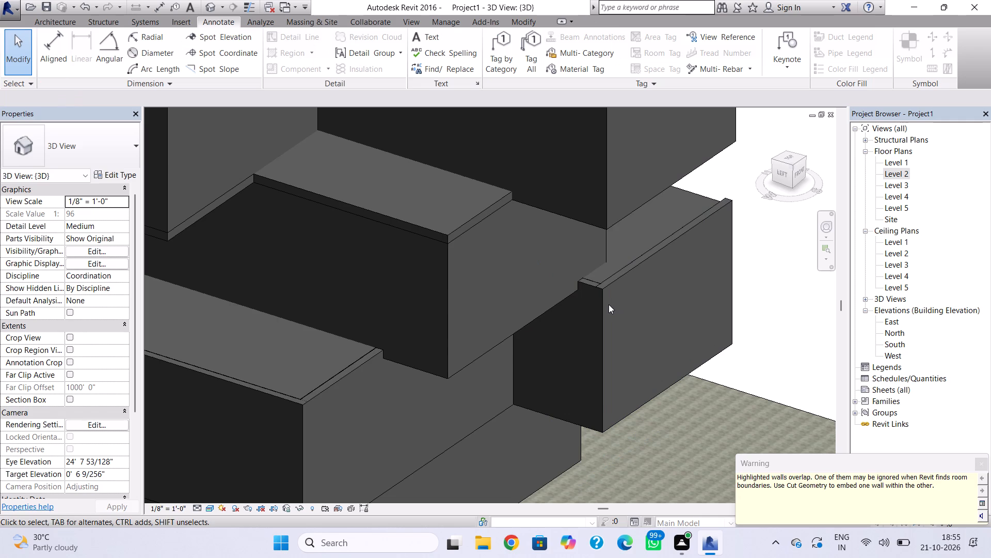
right_click_drag(609, 302, 454, 379, "shift")
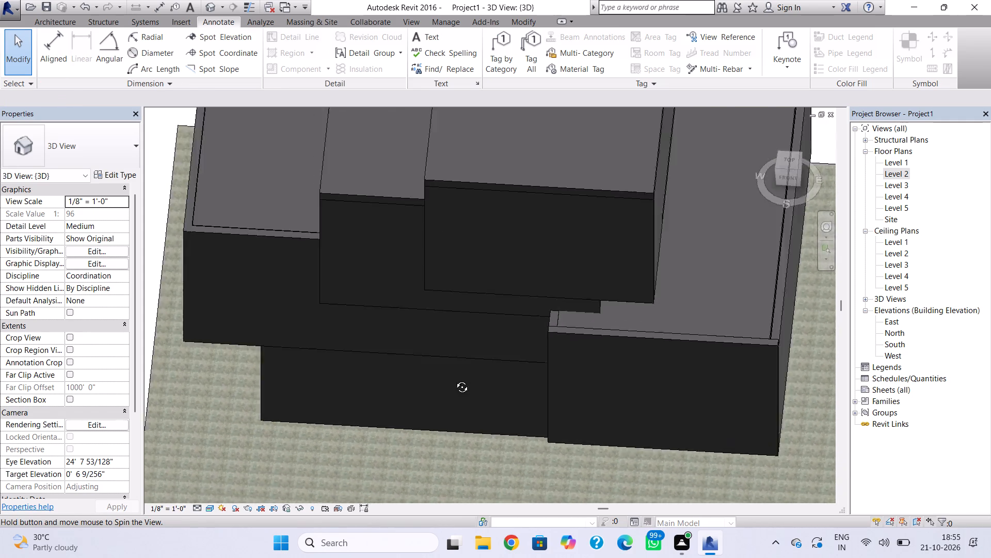
Open the Generic - 9" Level 4 roof's footprint for editing and switch to the Level 4 floor plan.
right_click_drag(454, 379, 635, 236, "shift")
key("Escape")
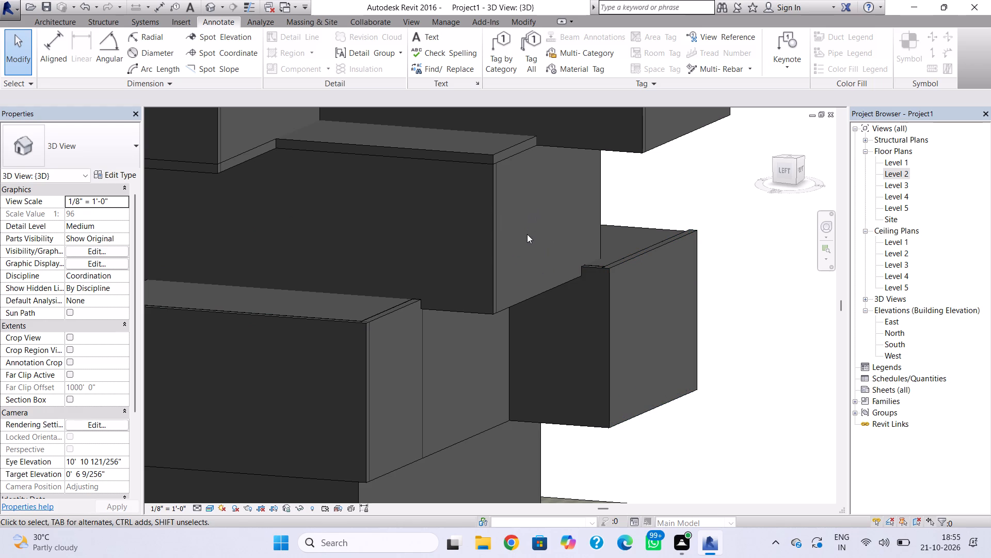
right_click_drag(535, 275, 404, 303, "shift")
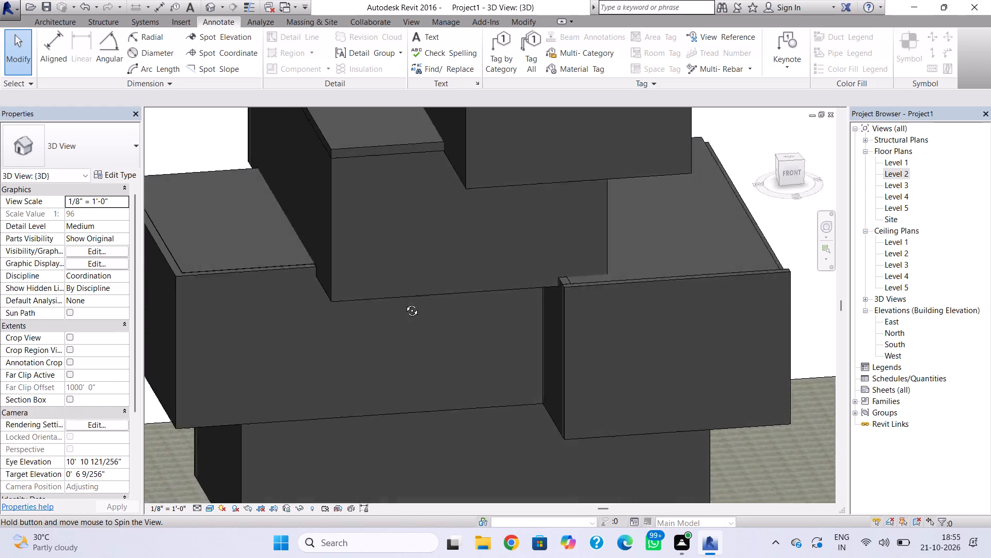
right_click_drag(404, 303, 416, 297, "shift")
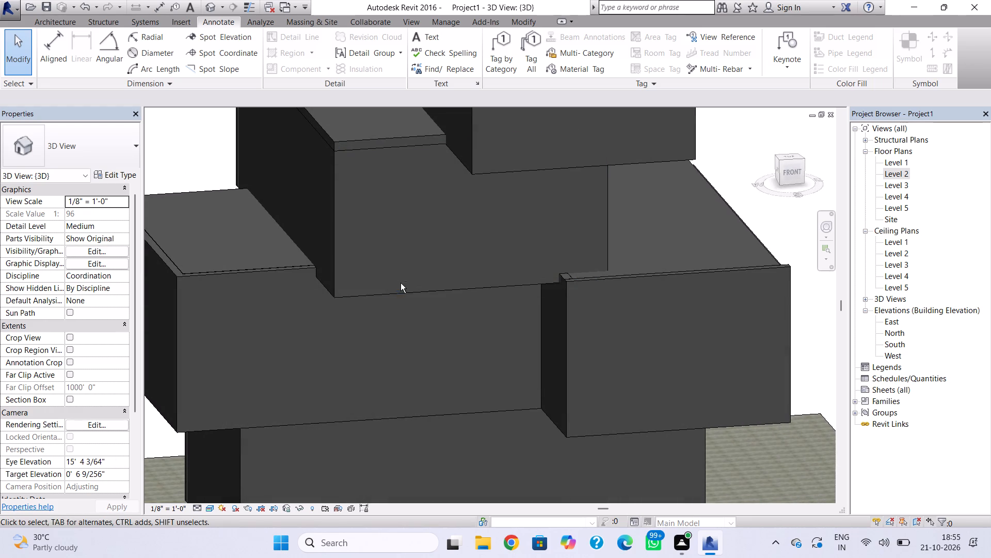
left_click(394, 137)
double_click(415, 137)
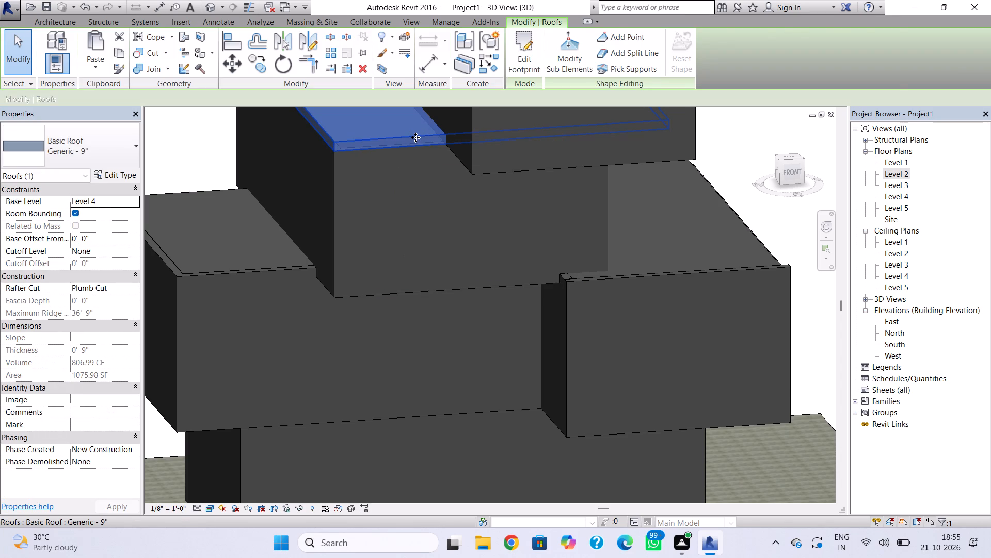
left_click(897, 196)
left_click(897, 196)
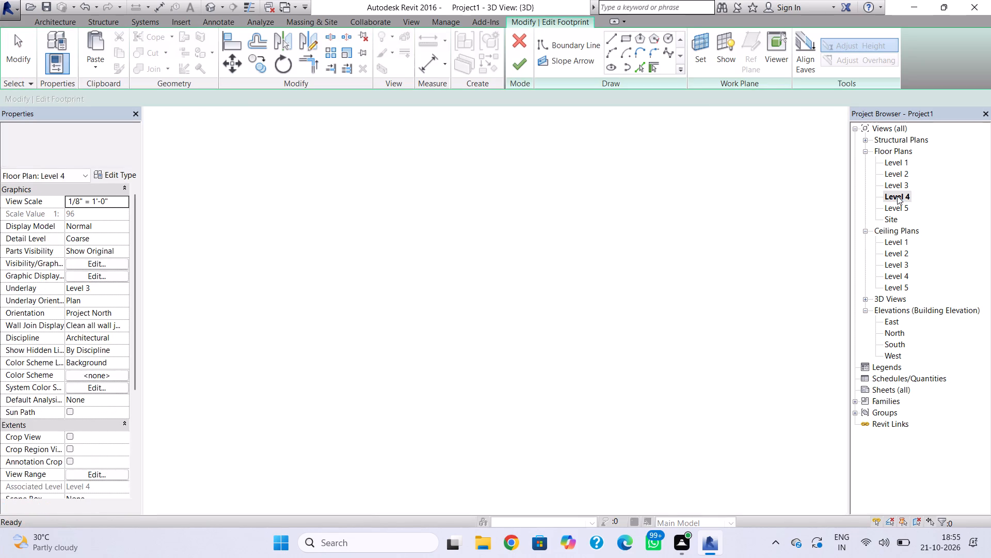
Move the roof footprint's south boundary north to the inner face of the Level 3 south wall.
left_click(378, 367)
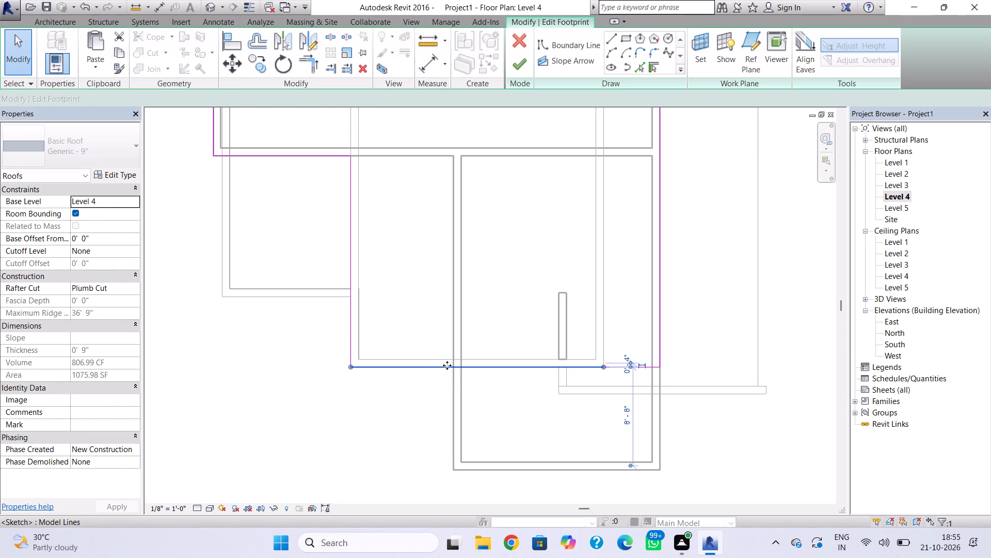
key("Up")
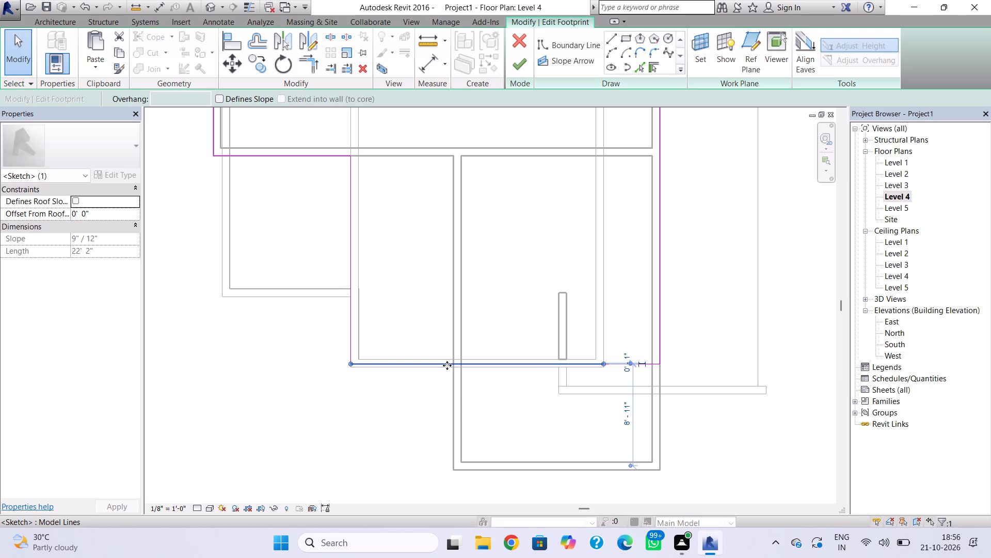
key("Up")
scroll(449, 364, "up", 4)
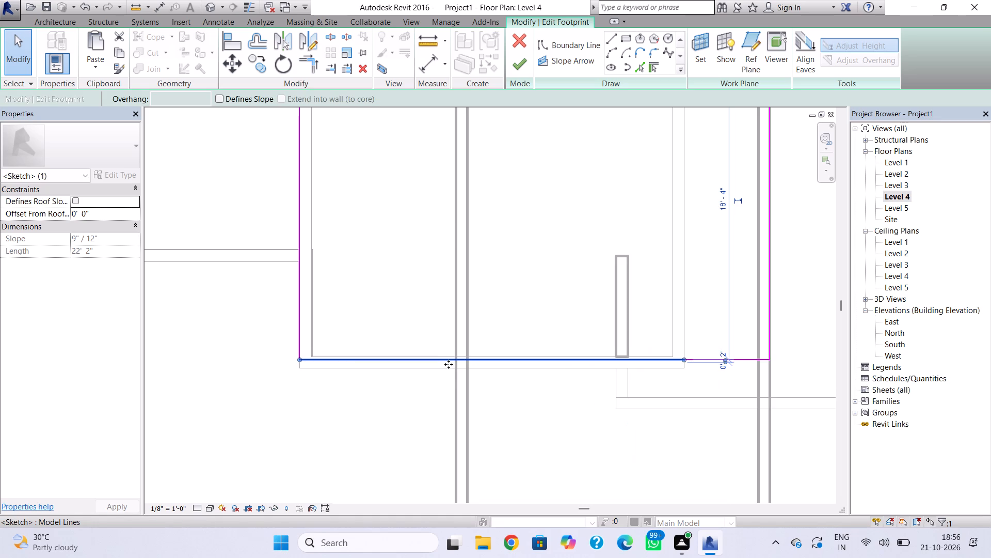
key("Up")
Move the southern section's west boundary east to the wall's inner face, about 0' 4 1/4" from its centerline.
left_click(278, 334)
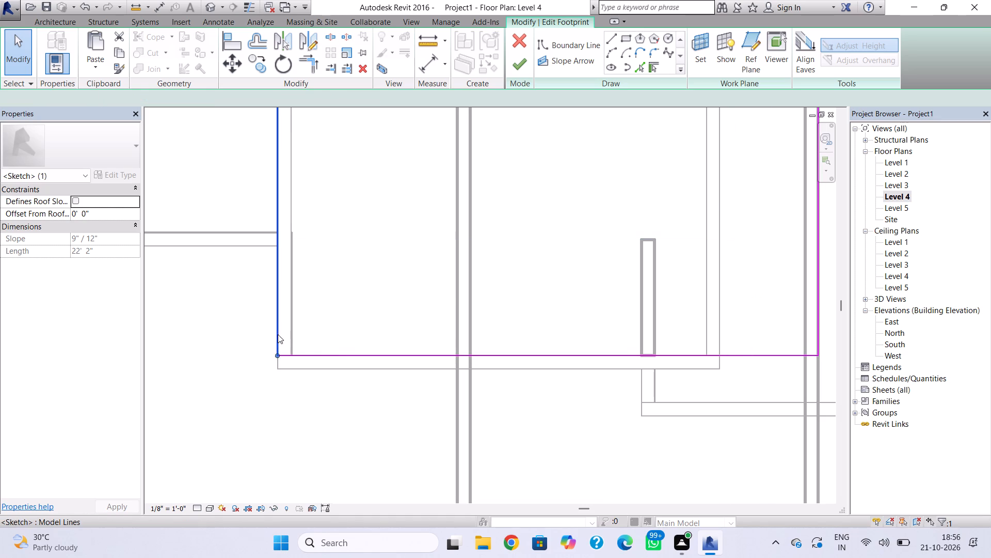
key("Right")
key("Right")
key("Right")
key("Right")
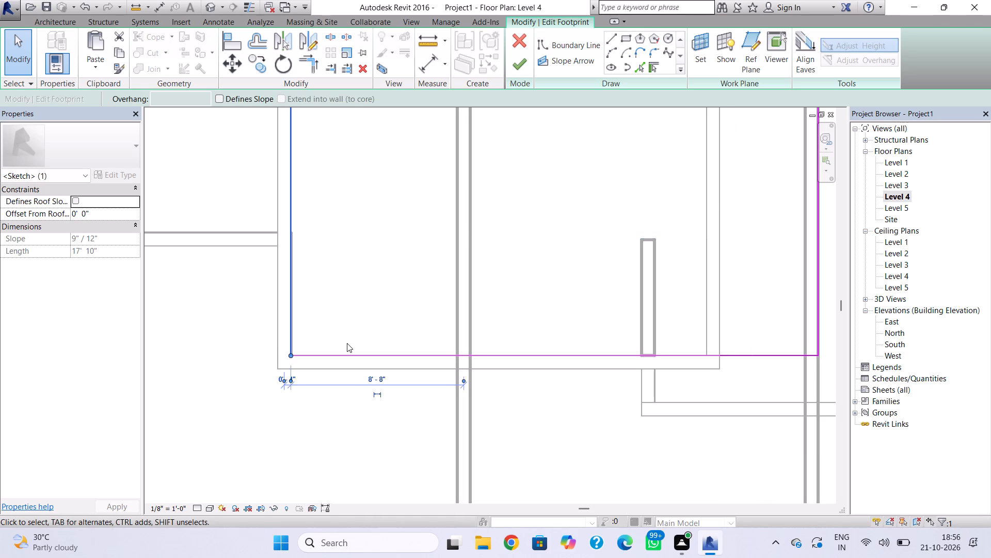
key("Right")
scroll(318, 342, "up", 7)
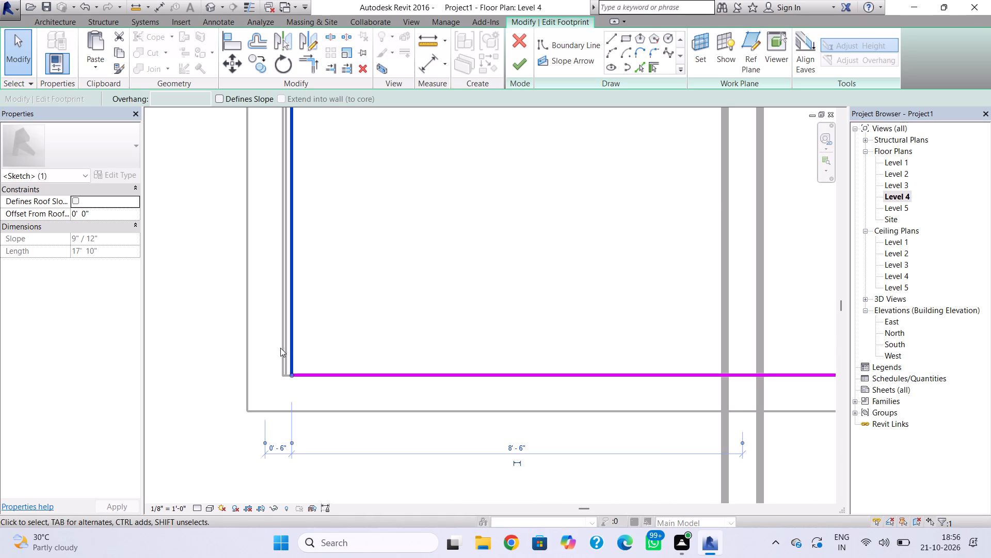
key("Left")
key("Left")
scroll(284, 353, "up", 3)
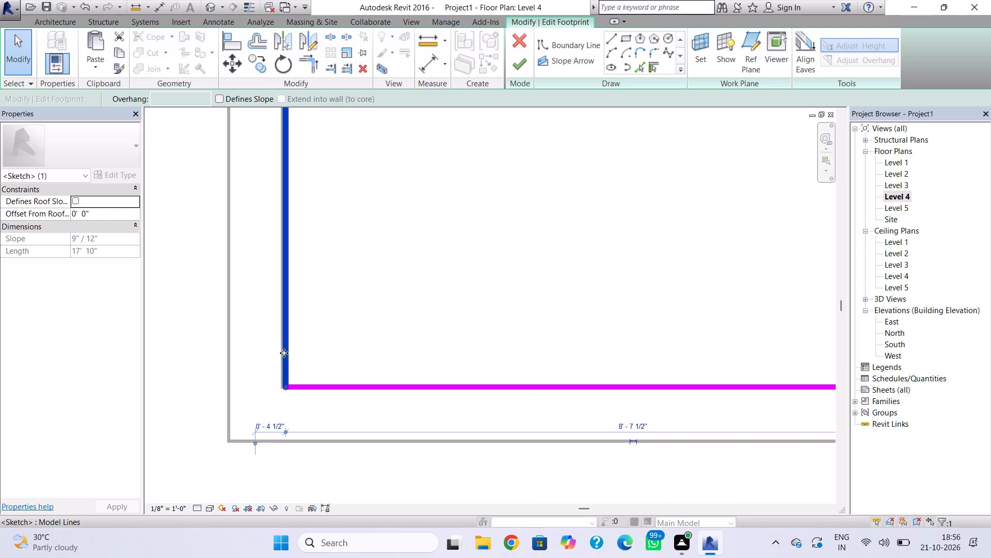
scroll(284, 353, "up", 4)
key("Left")
scroll(284, 353, "down", 9)
middle_click_drag(334, 377, 303, 552)
scroll(381, 440, "down", 4)
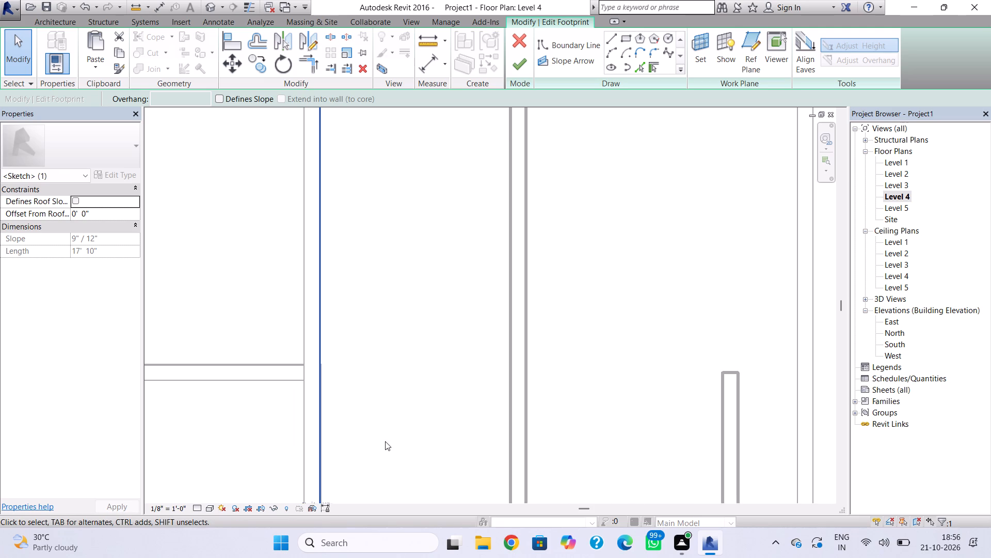
scroll(385, 441, "down", 5)
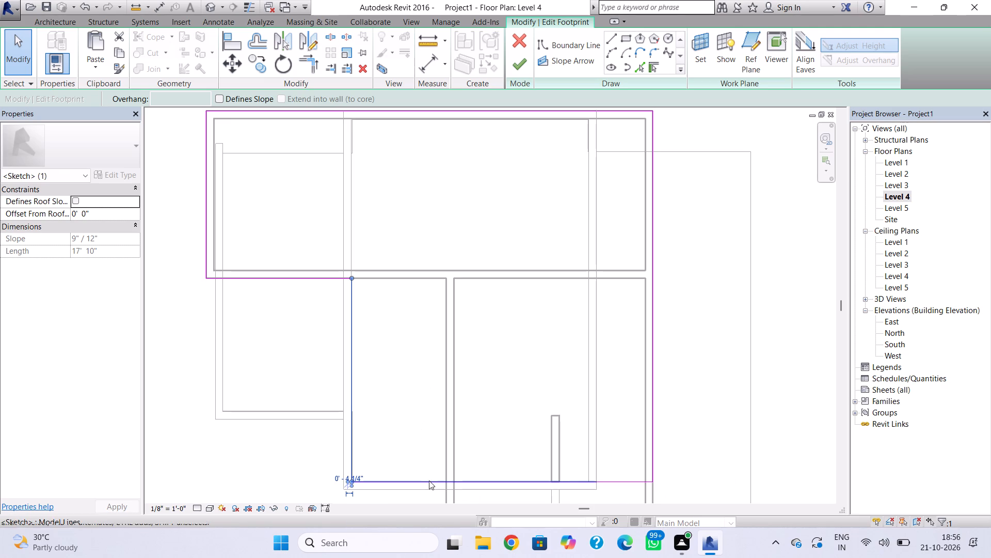
Move the roof footprint's long east boundary west to the inner face of the east wall.
left_click(651, 448)
key("Left")
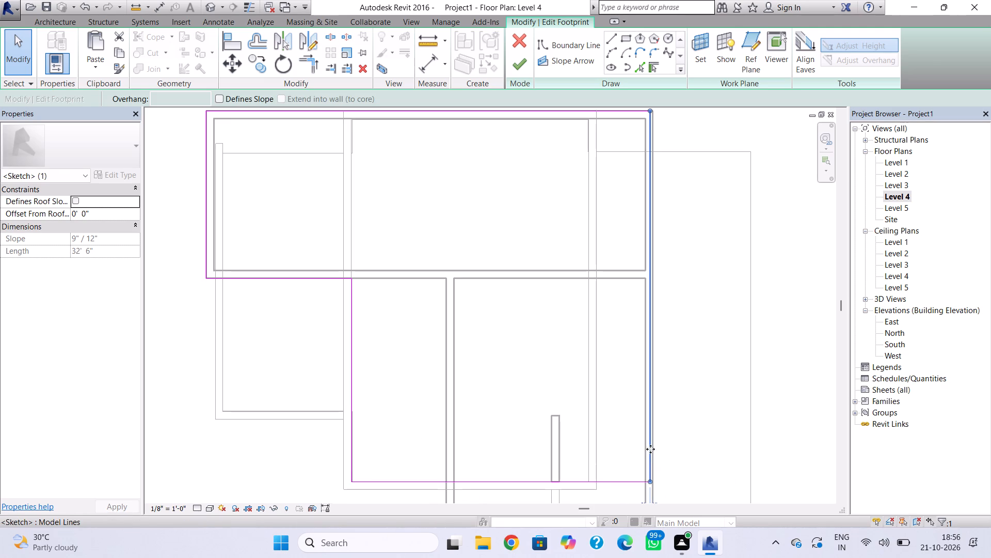
scroll(655, 443, "up", 7)
key("Left")
key("Left")
key("Left")
key("Left")
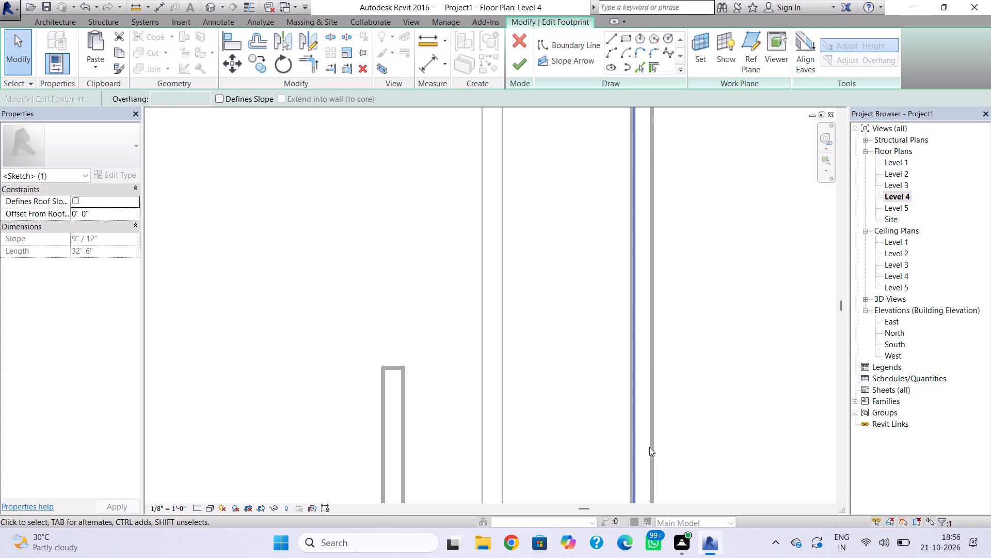
key("Left")
scroll(638, 446, "up", 2)
key("Left")
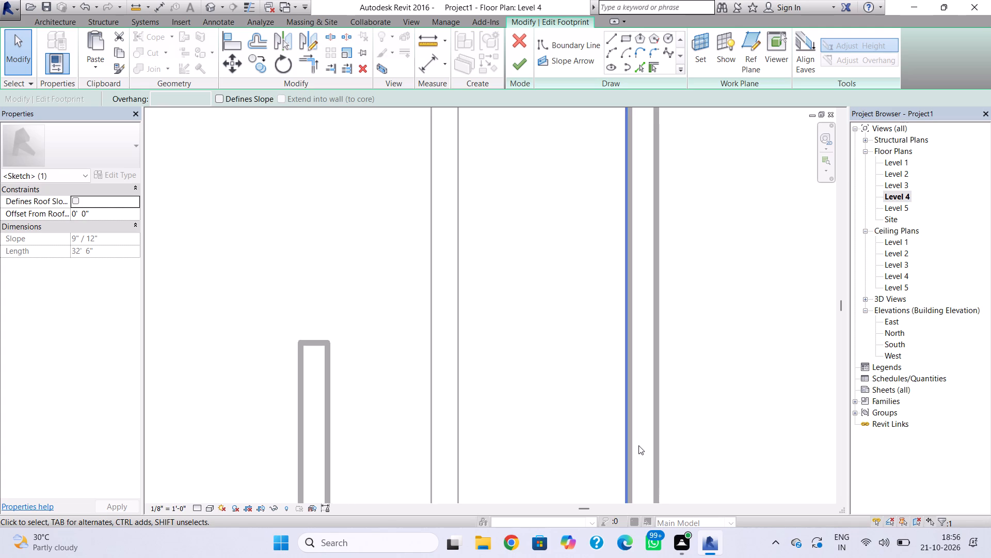
scroll(638, 445, "down", 8)
scroll(619, 357, "down", 4)
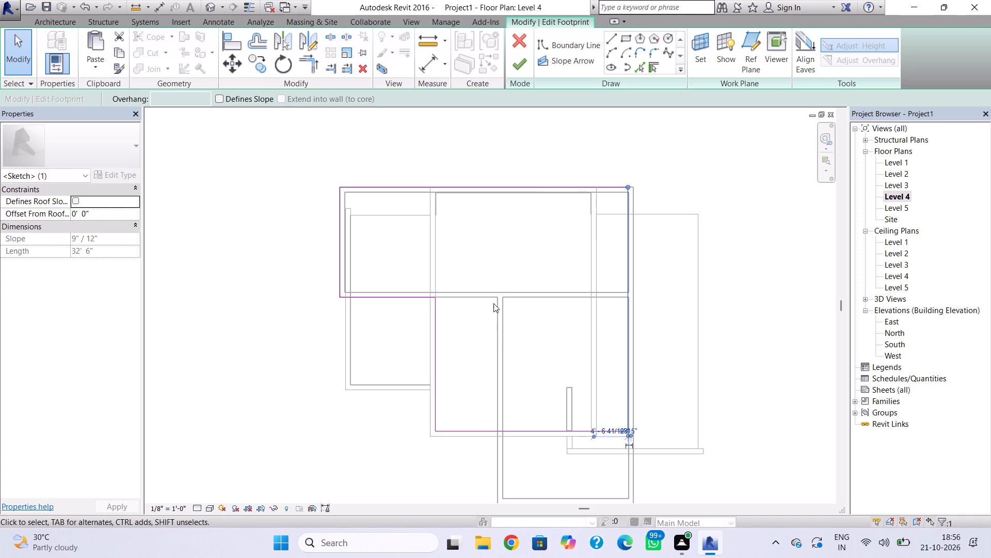
Move the roof footprint's north boundary south to the north wall's inner face, 0' 4" from its centerline.
left_click(545, 188)
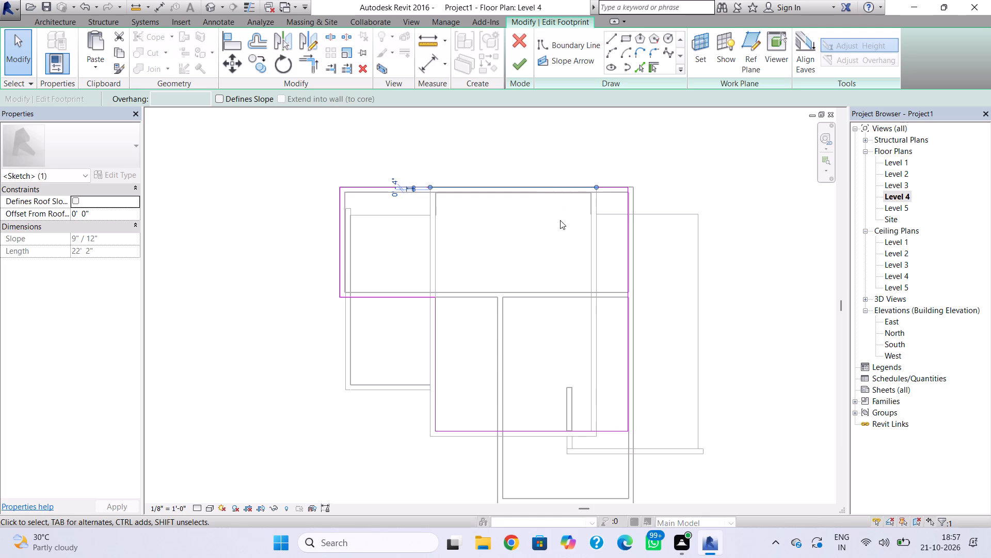
key("Down")
key("Down")
scroll(581, 218, "up", 4)
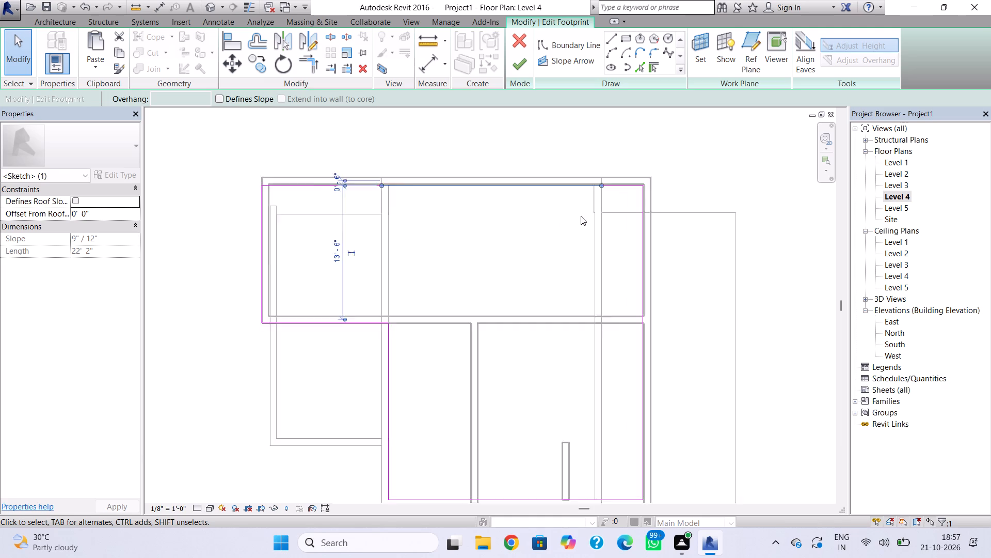
scroll(587, 172, "up", 4)
key("Up")
scroll(468, 237, "down", 1)
middle_click_drag(491, 253, 727, 265)
scroll(387, 316, "down", 1)
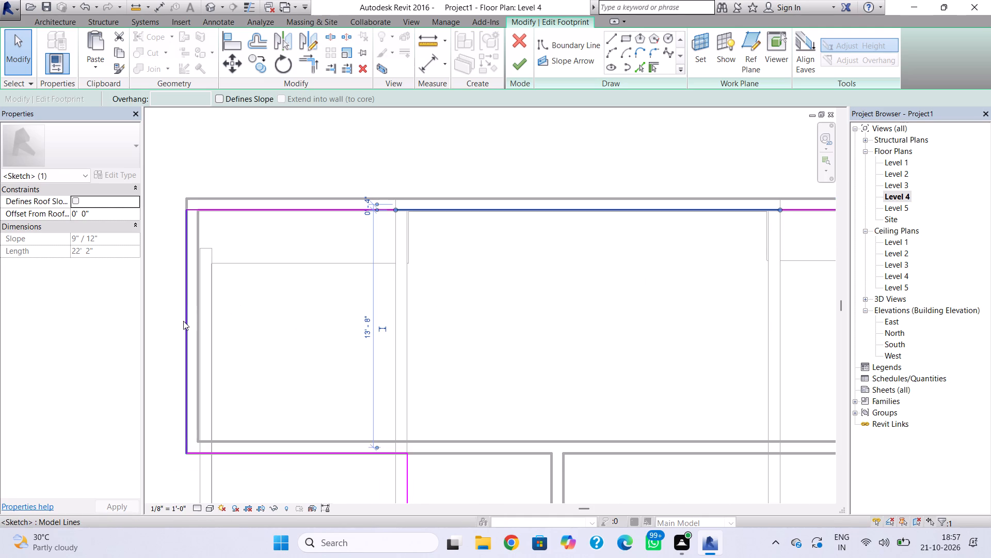
Move the northwestern section's west boundary east to the inner face of the west wall.
left_click(183, 321)
key("Right")
key("Right")
key("Right")
key("Right")
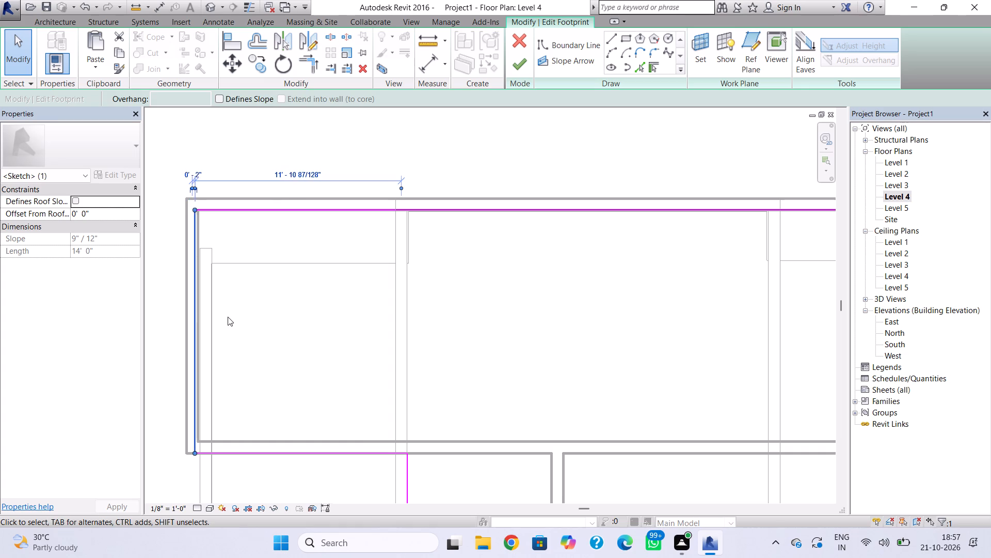
scroll(212, 319, "up", 4)
scroll(256, 408, "down", 3)
middle_click_drag(256, 405, 258, 326)
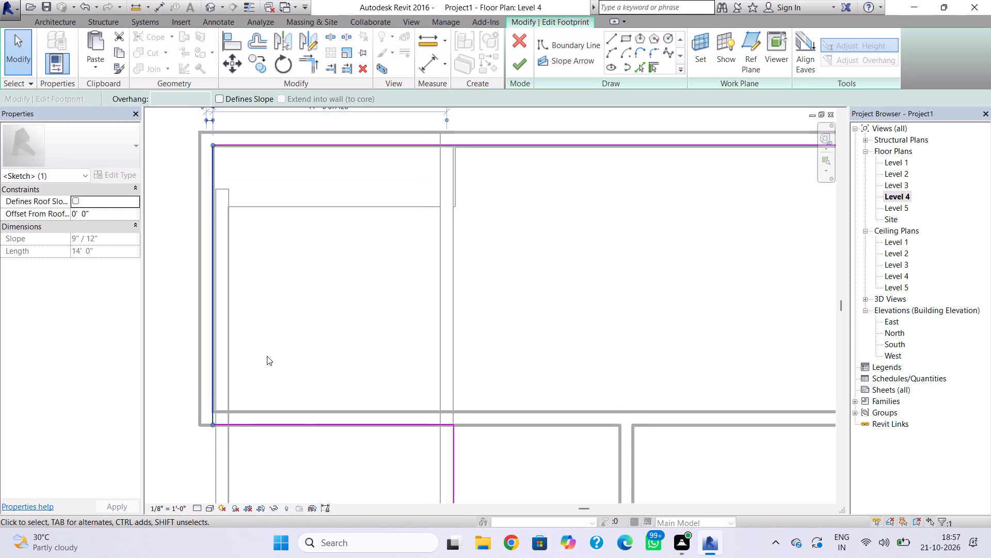
Move the northwestern section's south boundary north to the wall's inner face and nudge its west boundary slightly east.
left_click(300, 425)
key("Up")
key("Up")
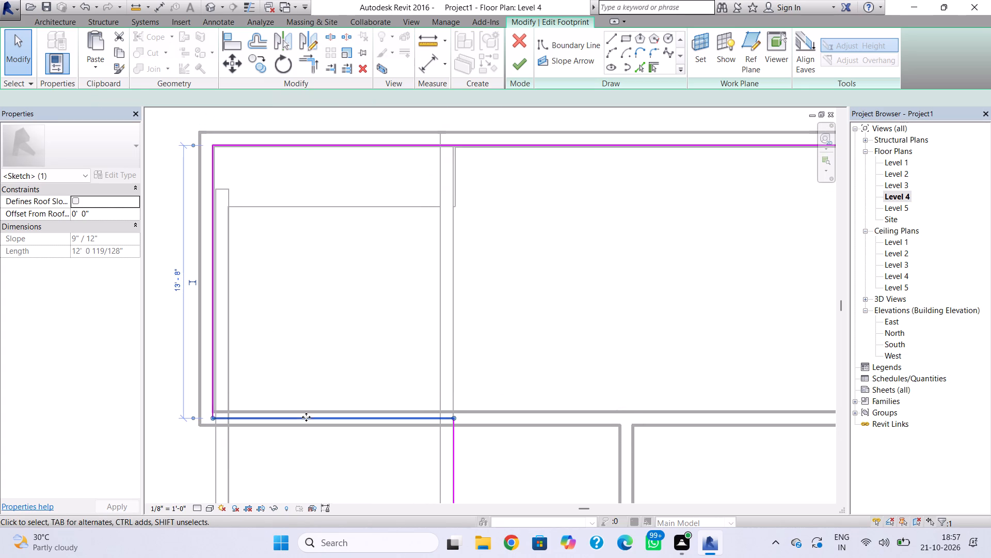
key("Up")
key("Up")
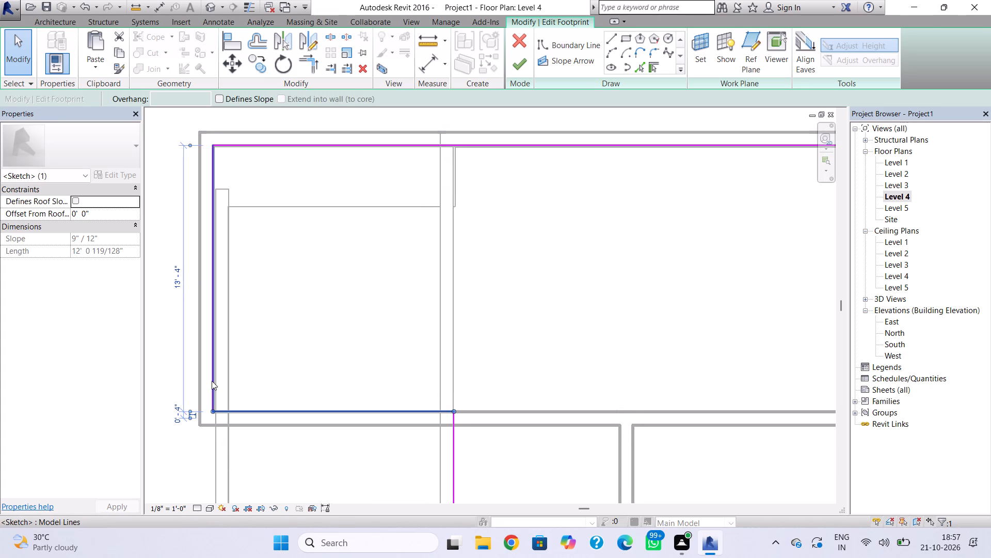
scroll(211, 378, "up", 4)
left_click(216, 364)
key("Right")
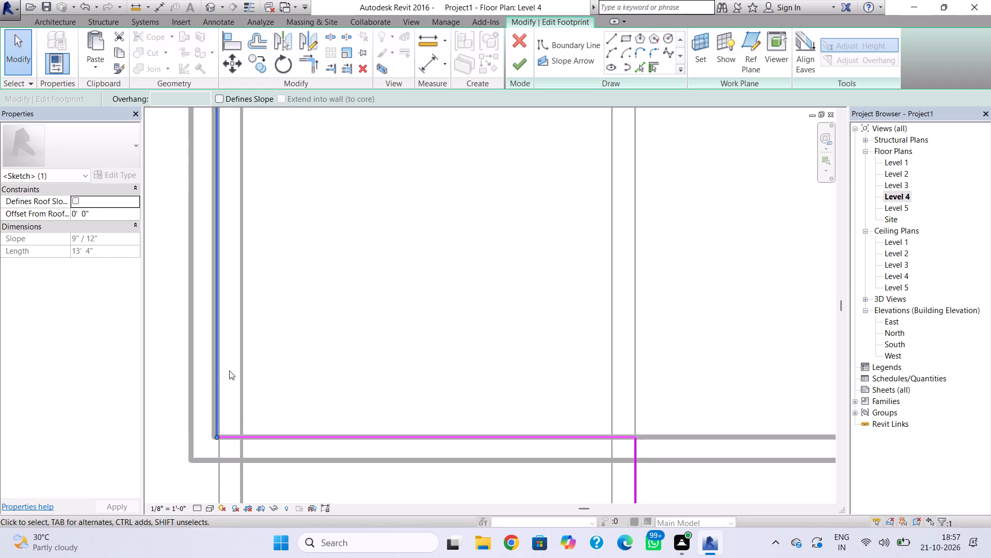
Finish the footprint edit to apply the inset boundary to the Level 4 roof.
scroll(229, 371, "down", 3)
middle_click_drag(309, 436, 308, 344)
scroll(470, 405, "down", 1)
middle_click_drag(470, 406, 475, 324)
scroll(488, 305, "up", 1)
scroll(501, 363, "down", 2)
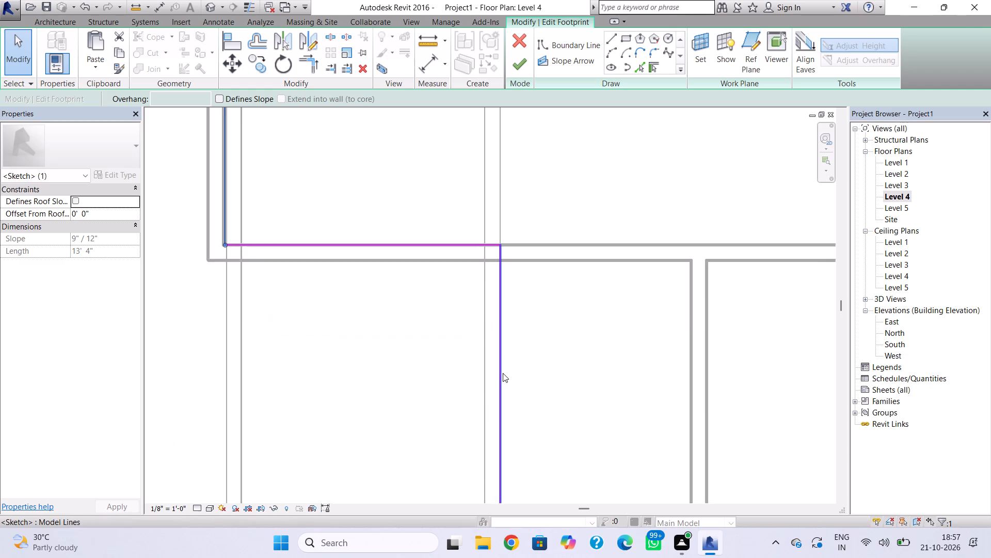
scroll(503, 373, "down", 2)
middle_click_drag(501, 366, 472, 316)
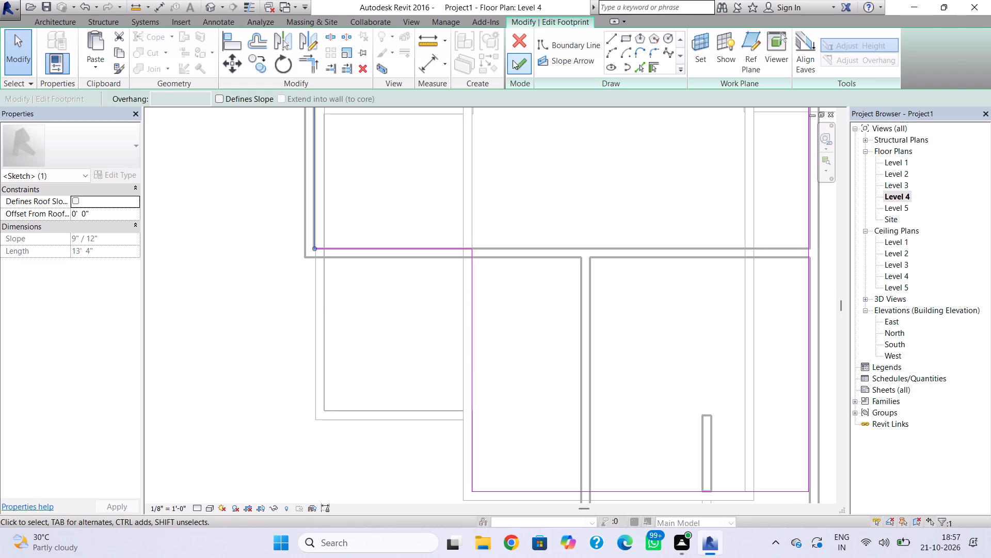
left_click(513, 60)
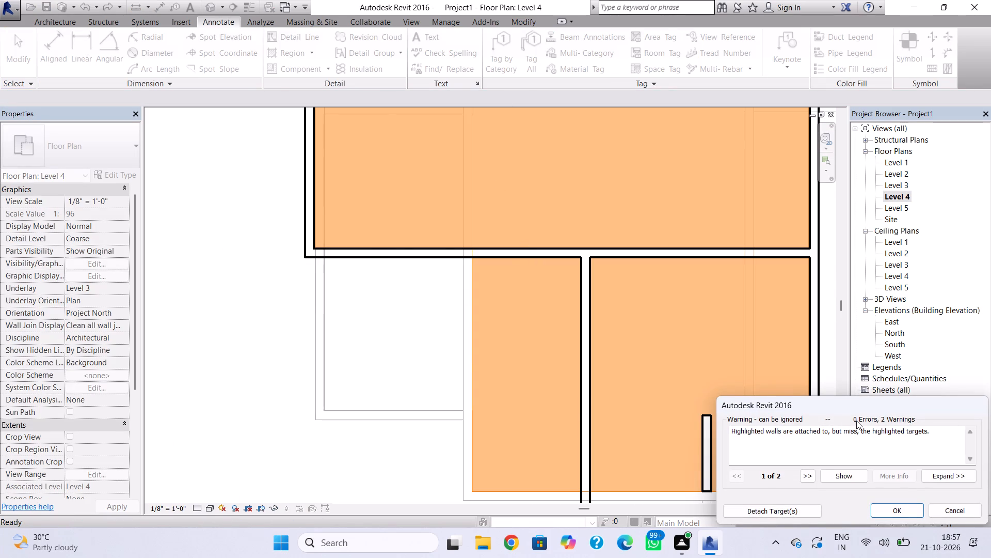
left_click(923, 513)
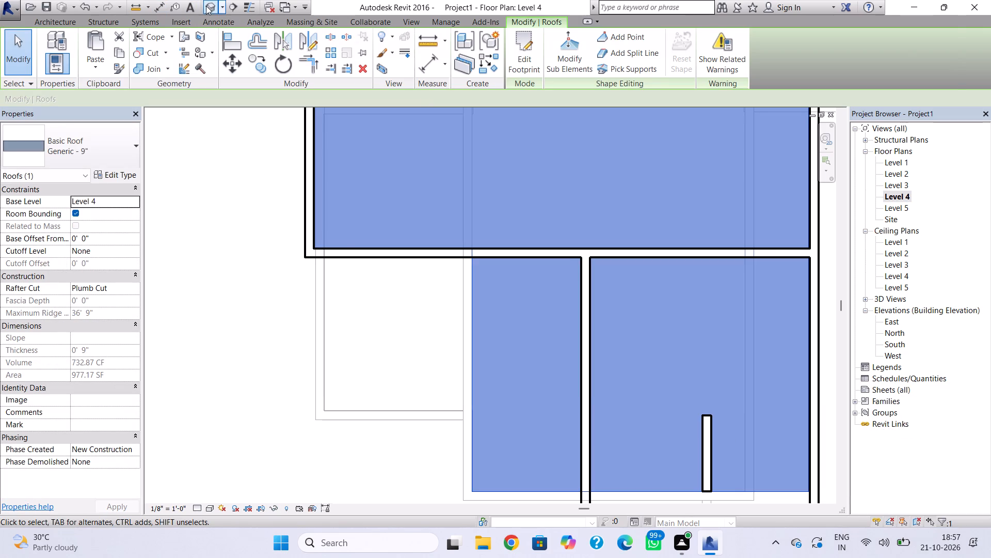
Examine in 3D the Level 3 west and south walls beneath the inset Level 4 roof.
left_click(207, 6)
middle_click_drag(377, 269, 377, 384)
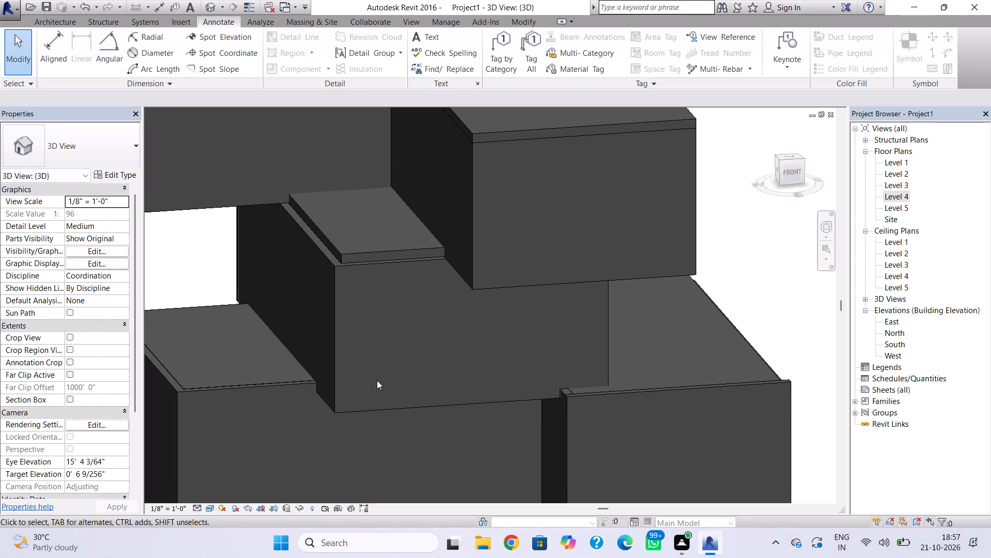
left_click(326, 260)
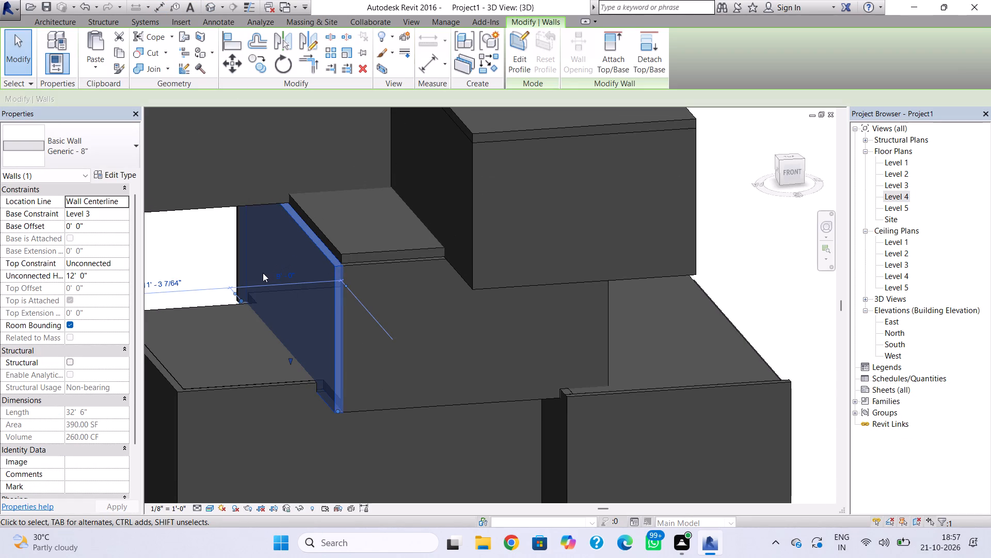
right_click_drag(263, 273, 314, 238, "ctrl")
left_click(338, 222)
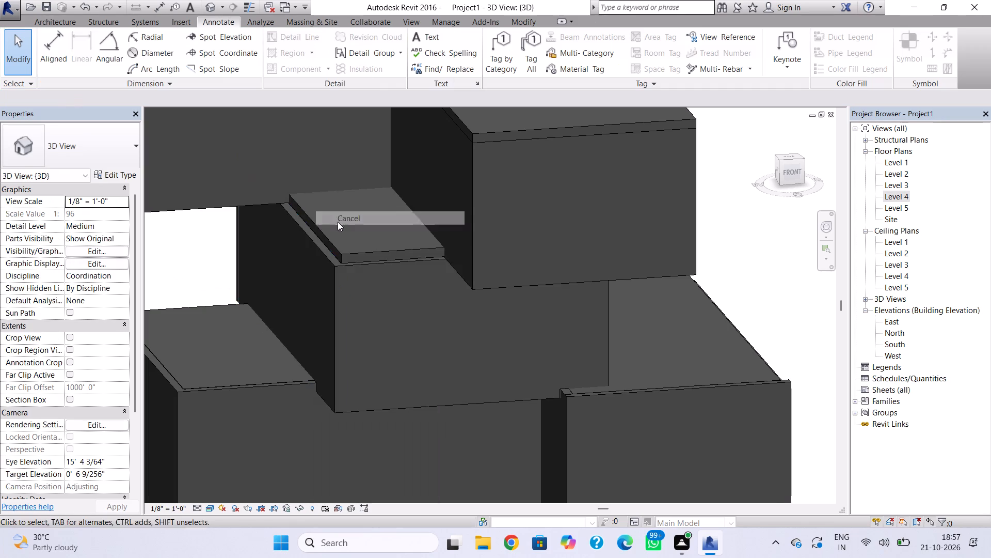
left_click(315, 240)
right_click_drag(244, 251, 277, 234, "shift")
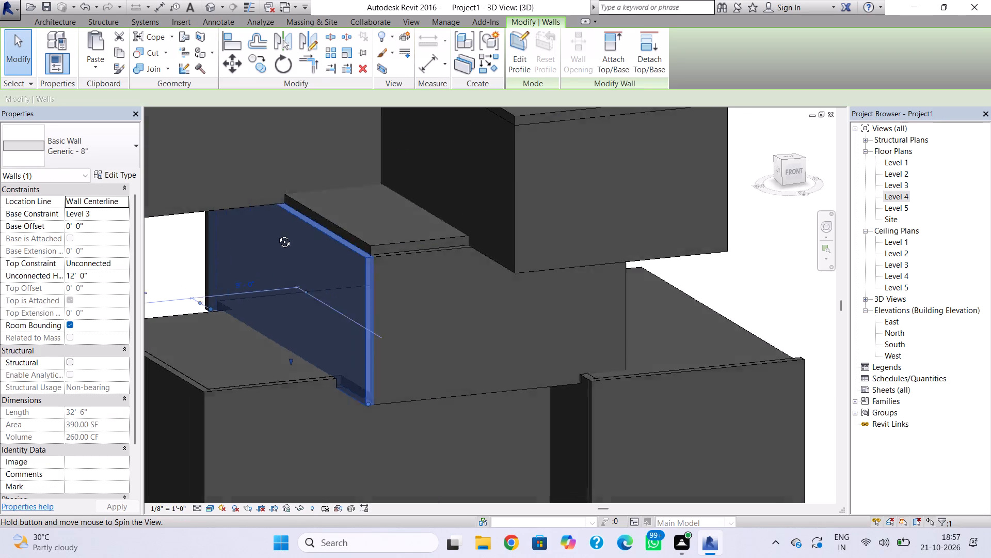
right_click_drag(277, 234, 327, 240, "shift")
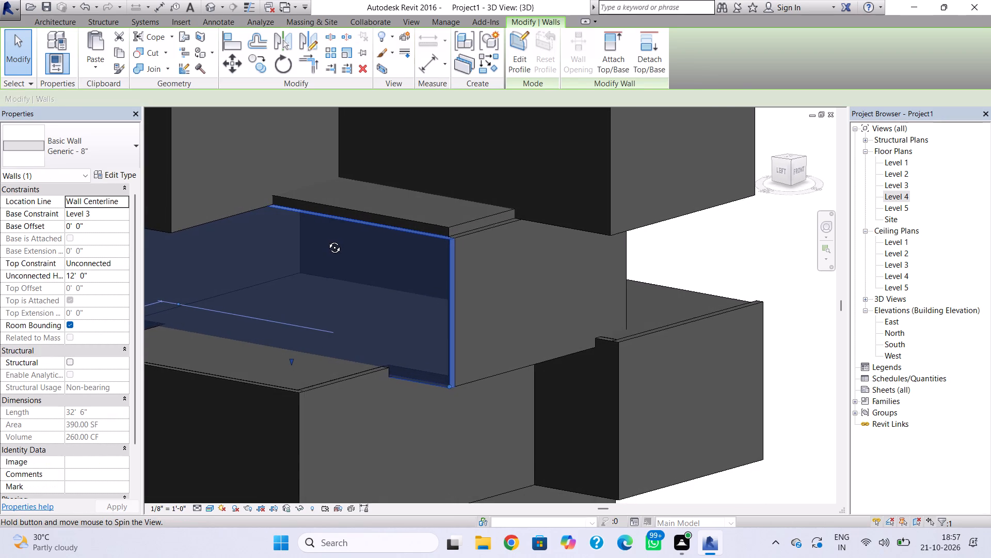
right_click_drag(327, 240, 263, 238, "shift")
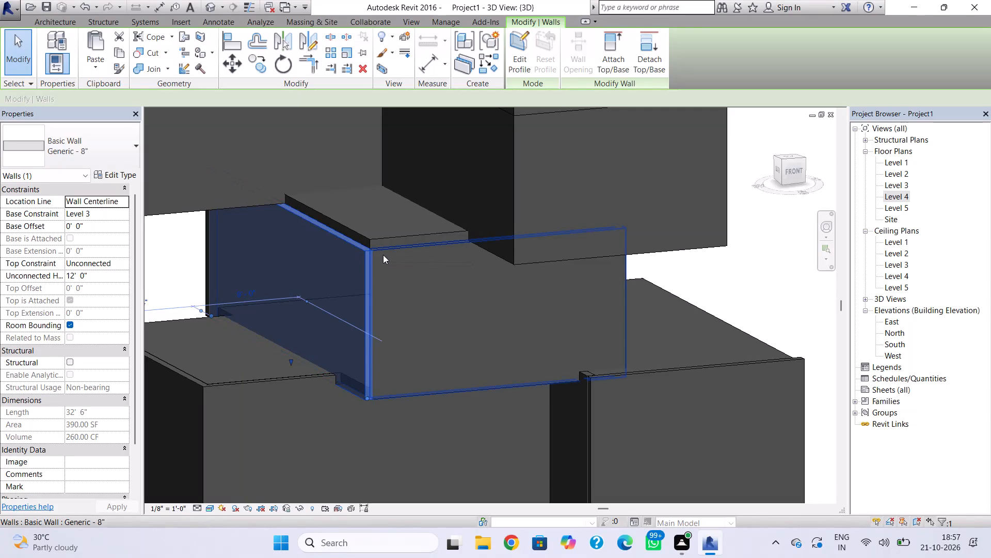
left_click(383, 255)
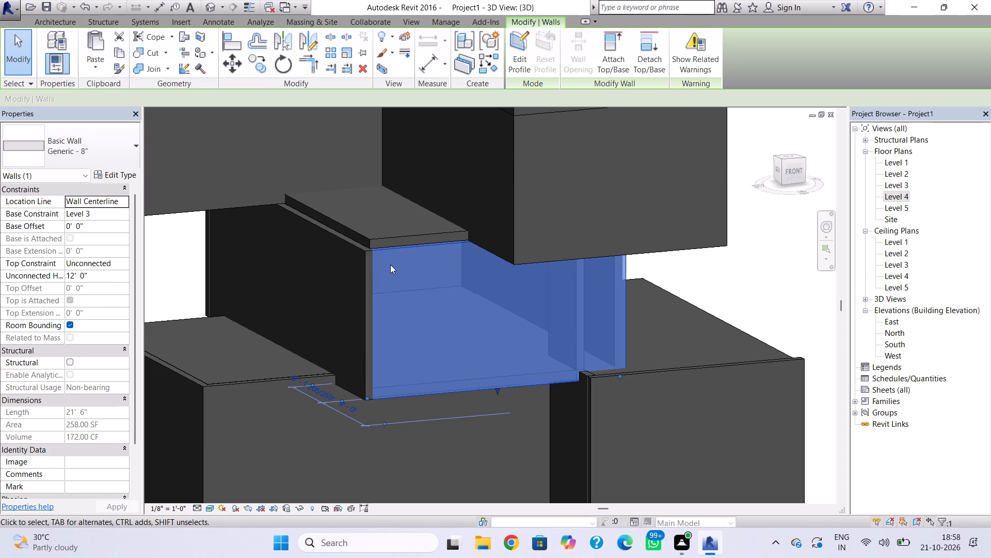
left_click(443, 248)
key("Escape")
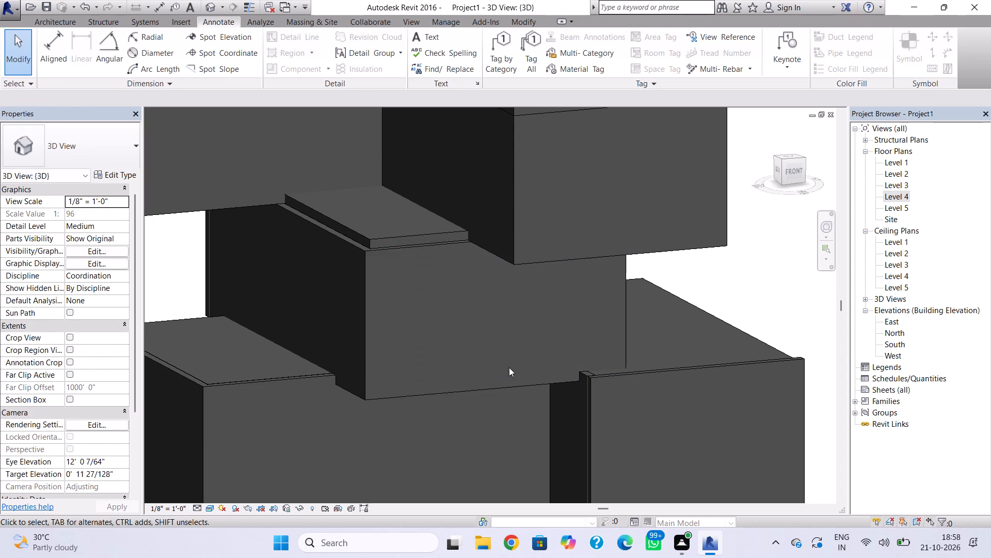
Delete the Level 3 south wall below the Level 4 roof's front edge.
left_click(457, 244)
key("Delete")
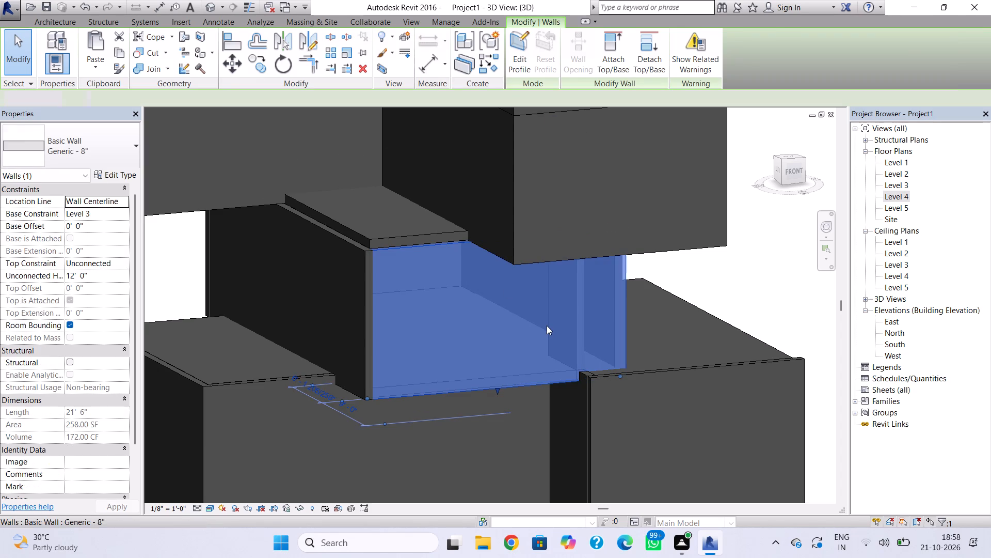
Set the unconnected height of the short interior Level 3 wall exposed behind it to 12' and delete that wall.
left_click(573, 327)
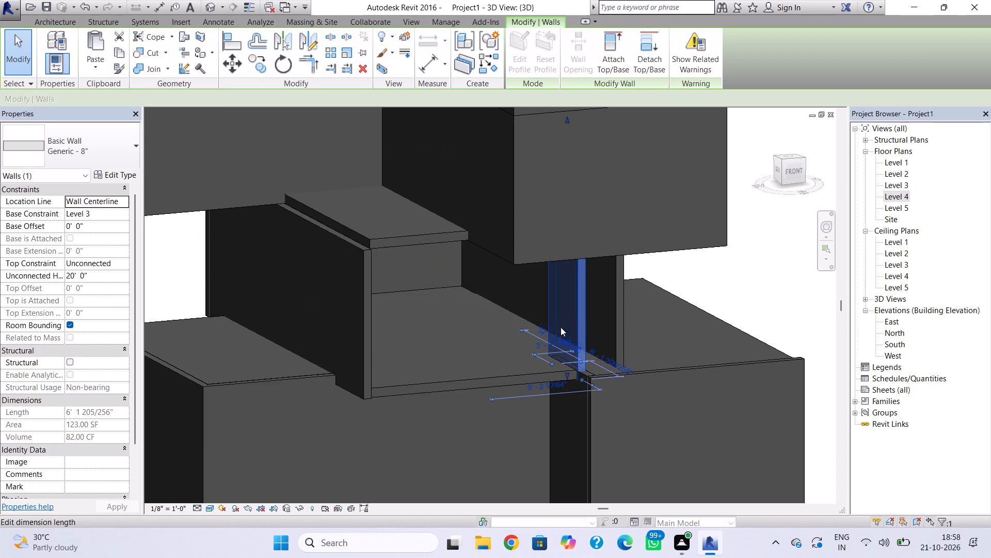
left_click(104, 277)
left_click_drag(104, 277, 25, 281)
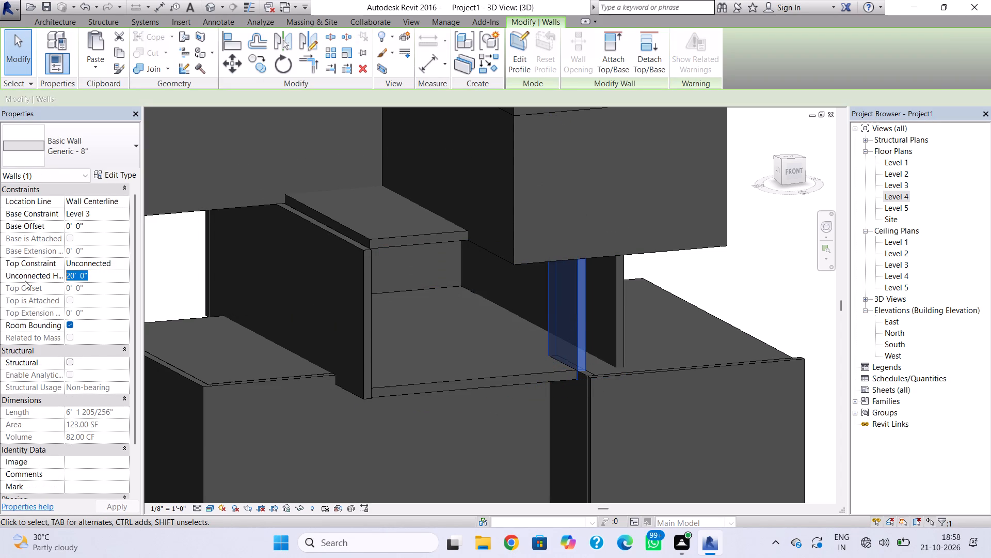
type("12'")
key("Return")
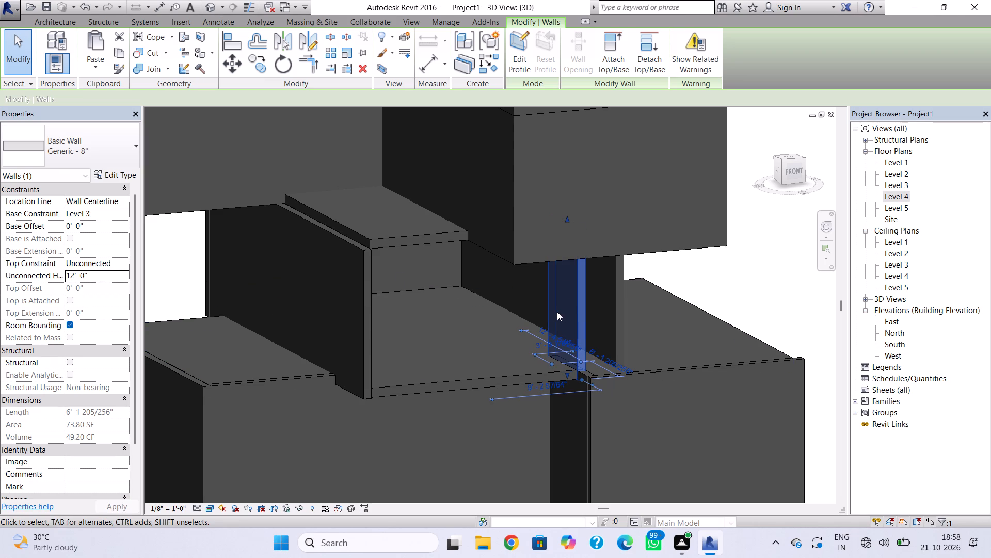
key("Delete")
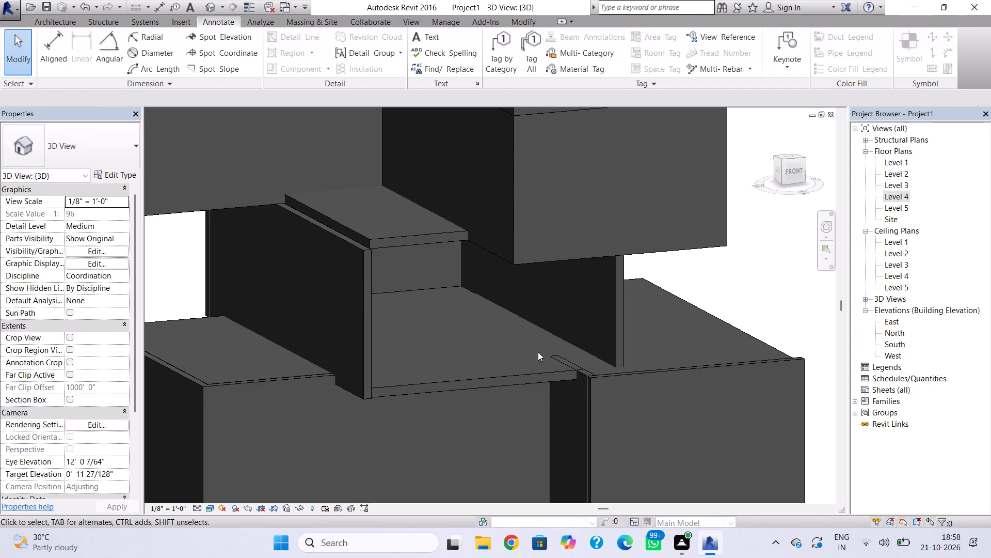
On the Level 4 plan, draw a Generic - 8" wall about 8' 4" long from the roof's southwest corner east to the north-south wall.
double_click(901, 192)
scroll(614, 337, "down", 3)
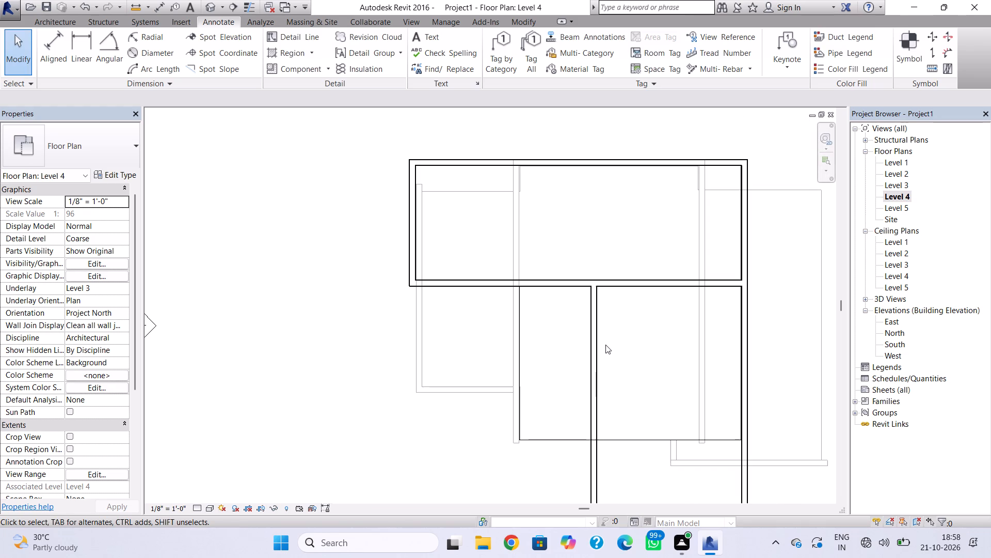
middle_click_drag(576, 401, 535, 328)
scroll(532, 324, "up", 1)
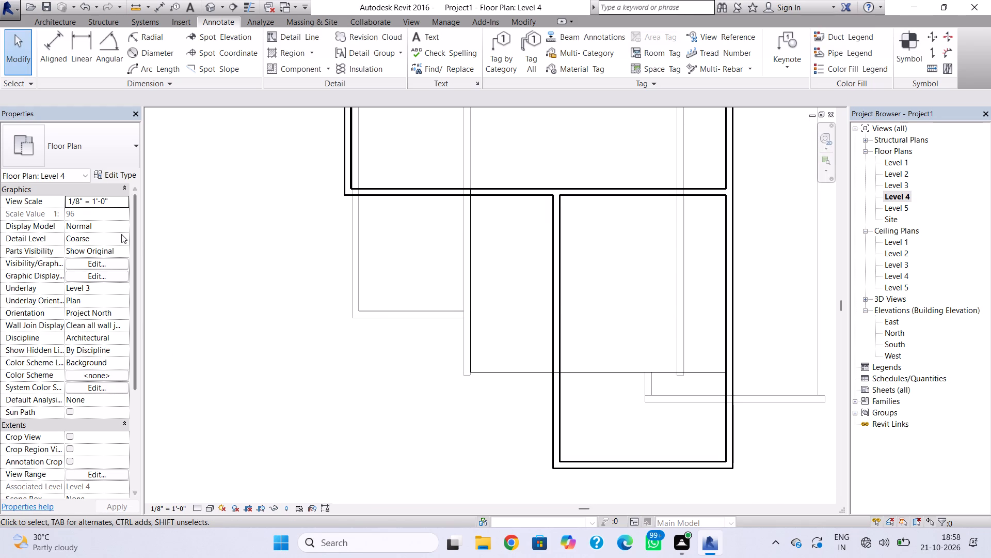
left_click(62, 18)
left_click(61, 57)
left_click(59, 41)
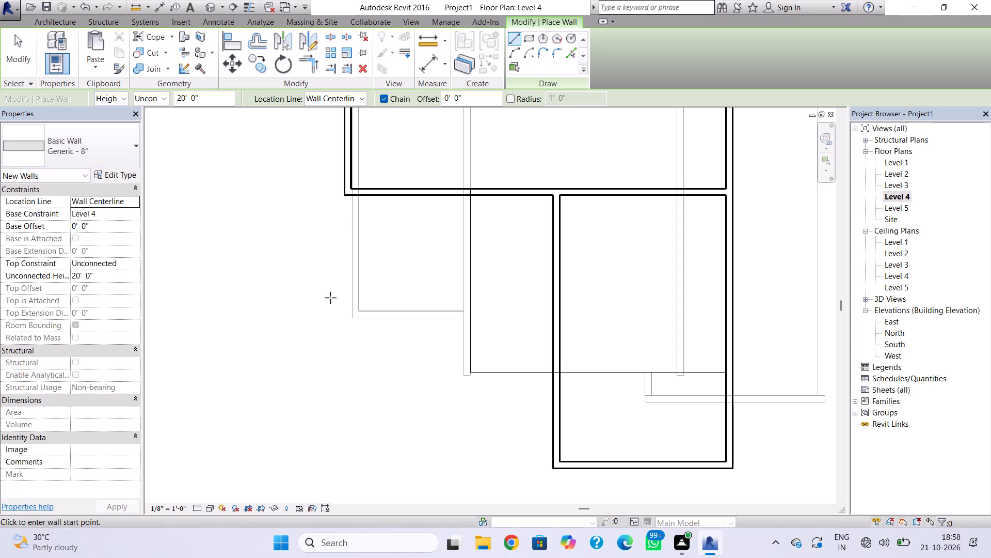
left_click(471, 375)
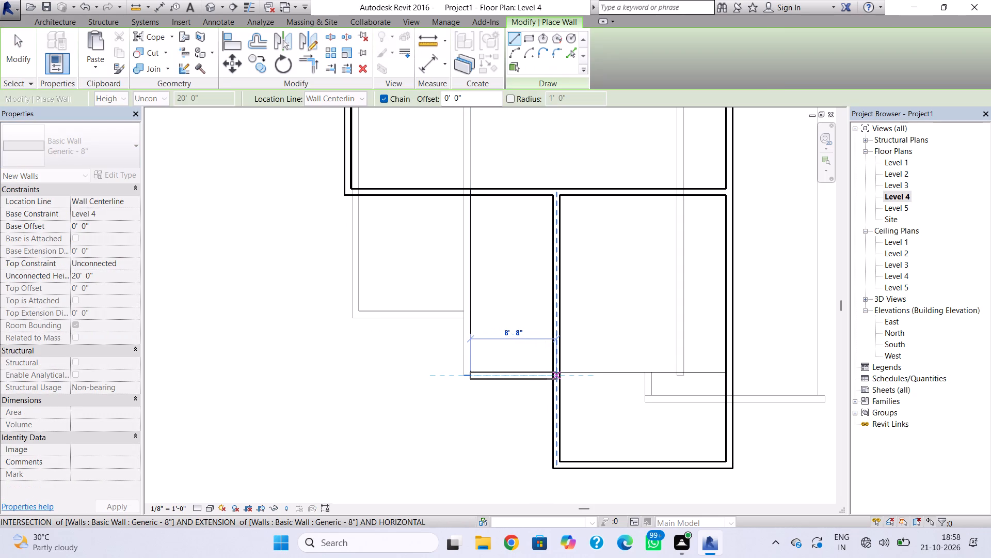
scroll(555, 376, "up", 4)
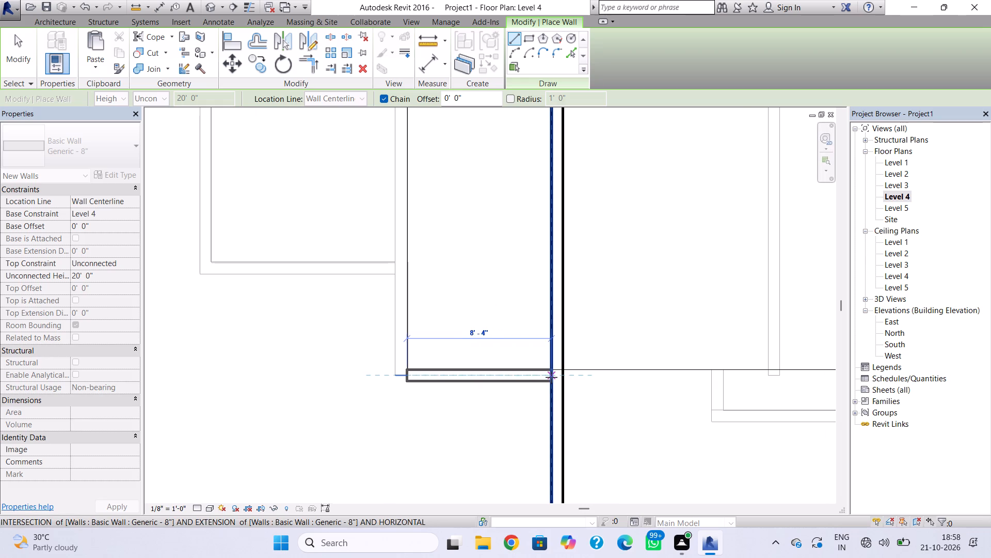
left_click(551, 377)
key("Escape")
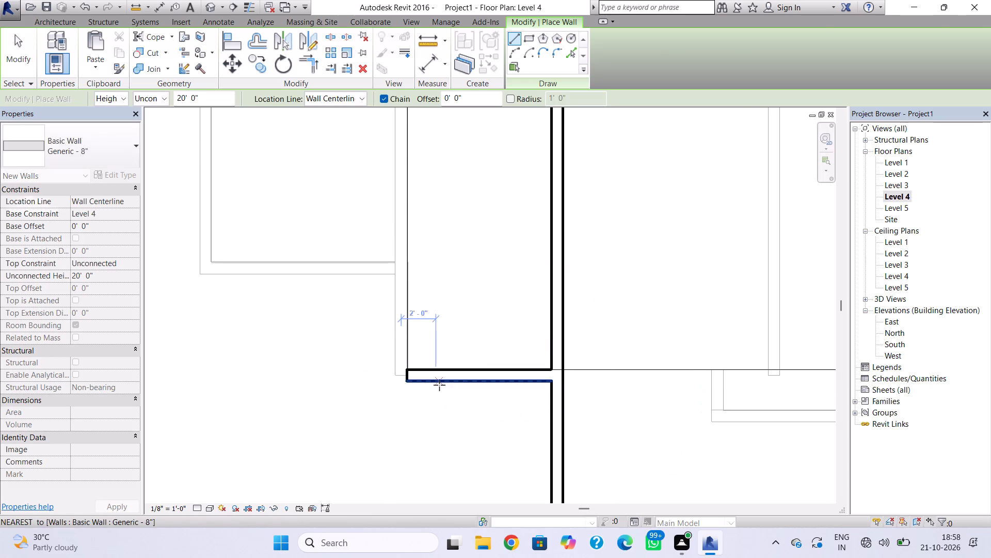
key("Escape")
Nudge the new wall west so its west end reaches the outer face of the west wall below.
left_click(435, 385)
key("Left")
key("Left")
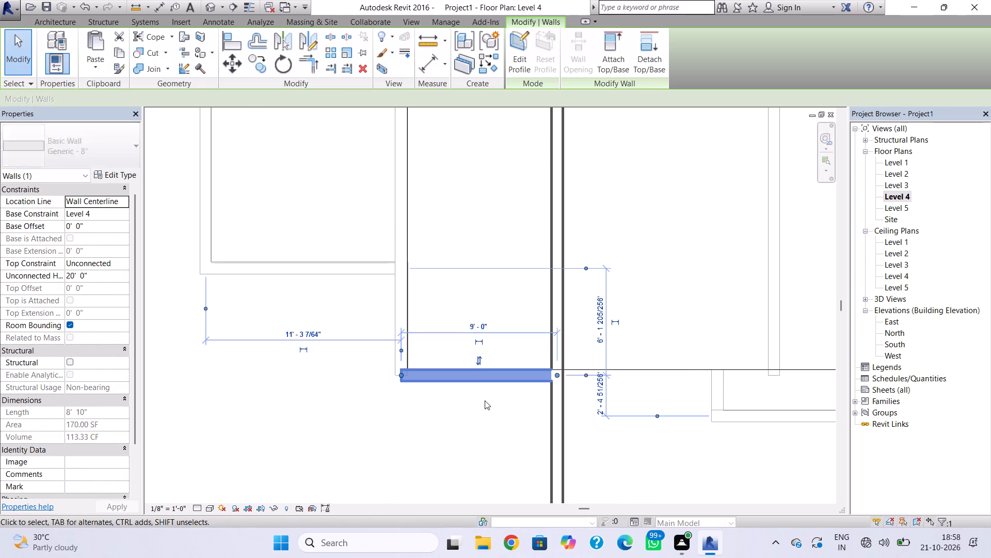
key("Left")
key("Left")
scroll(384, 377, "up", 6)
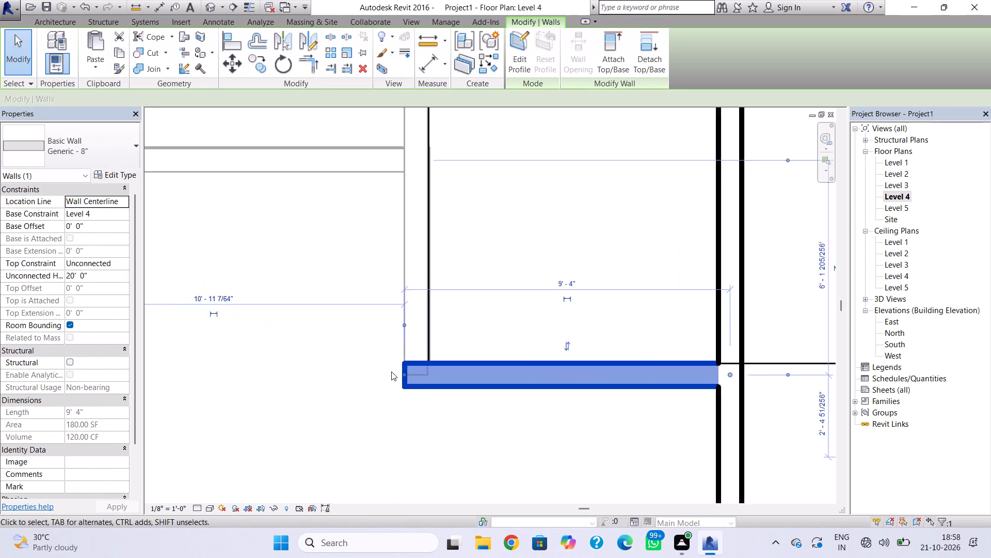
scroll(391, 371, "up", 1)
key("Right")
scroll(394, 370, "up", 4)
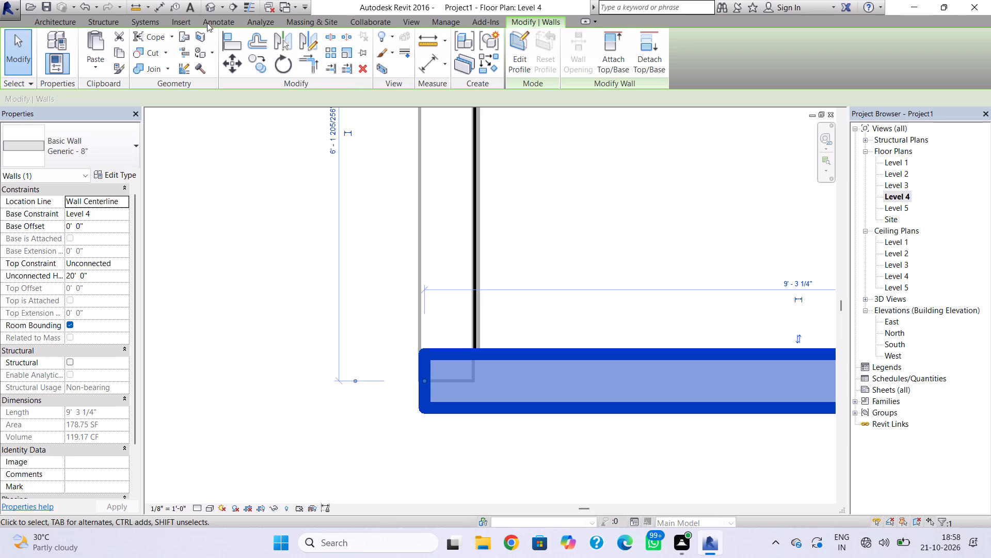
In the 3D view, set the new south wall's base constraint to Level 3.
left_click(208, 6)
middle_click_drag(407, 254, 406, 314)
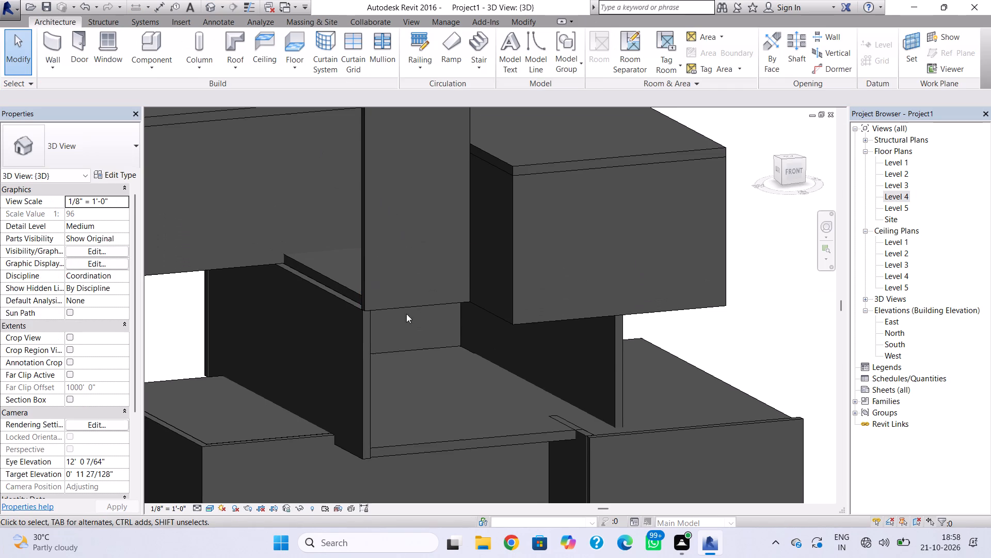
left_click(402, 299)
left_click(397, 305)
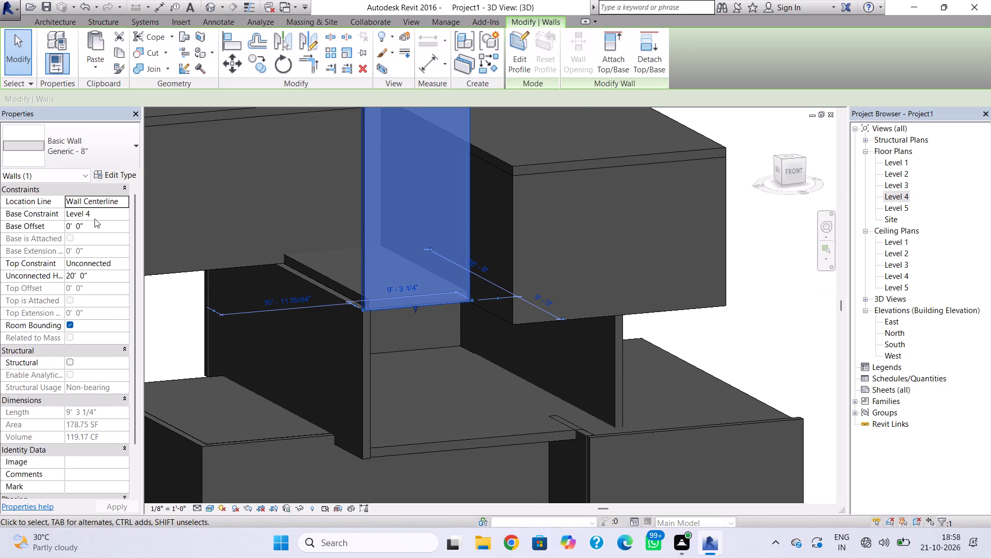
left_click(91, 213)
left_click(123, 218)
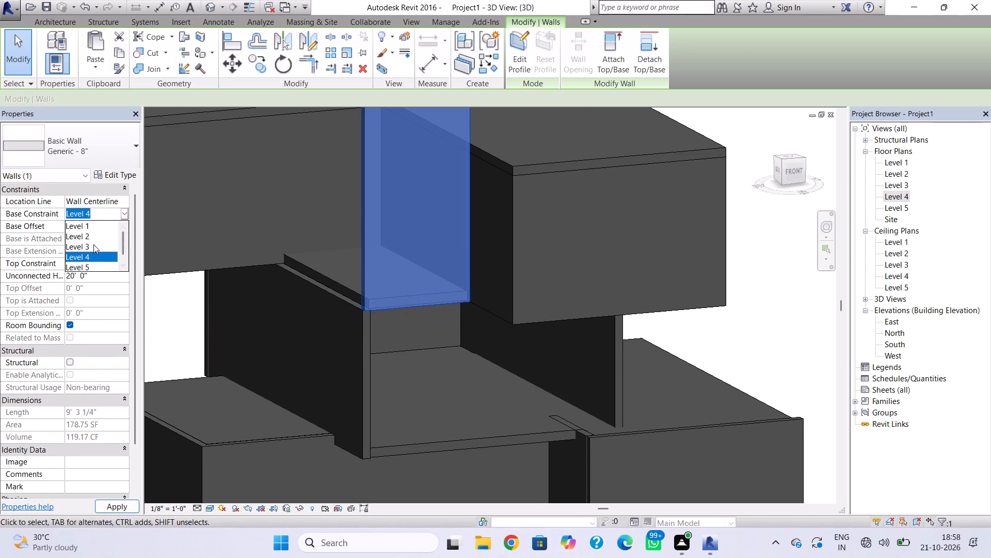
left_click(93, 244)
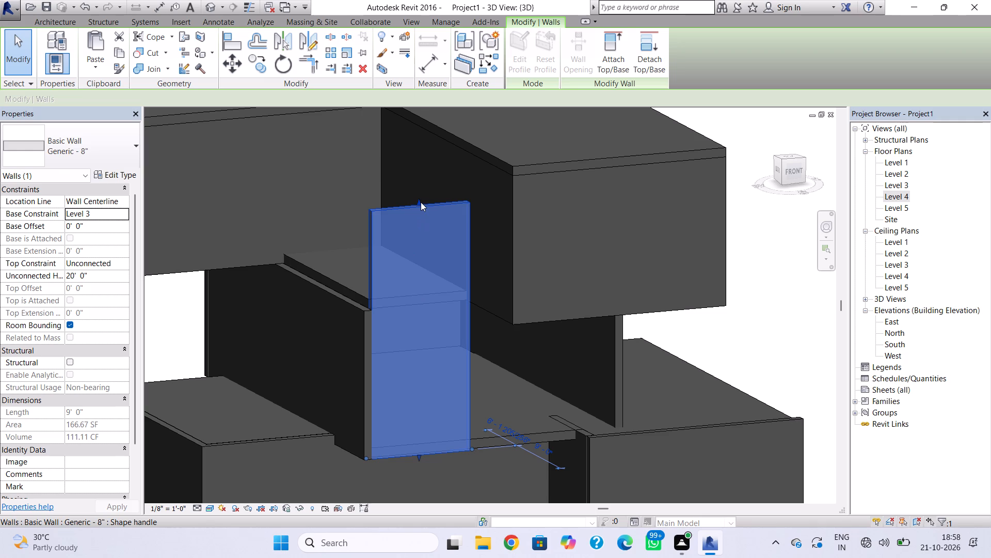
Lower the top of the new south wall to the top edge of the Level 4 roof.
left_click_drag(419, 203, 418, 295)
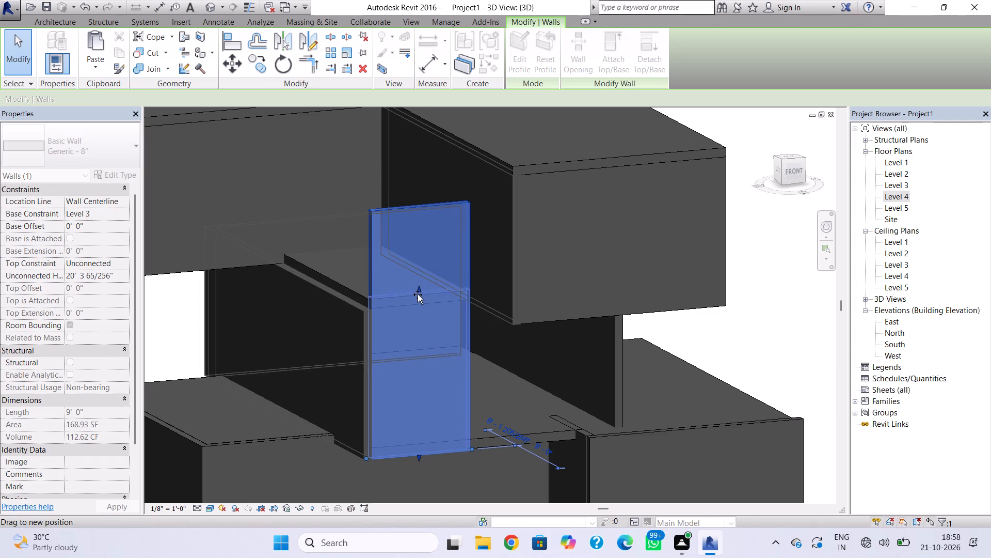
left_click_drag(418, 295, 418, 296)
key("Escape")
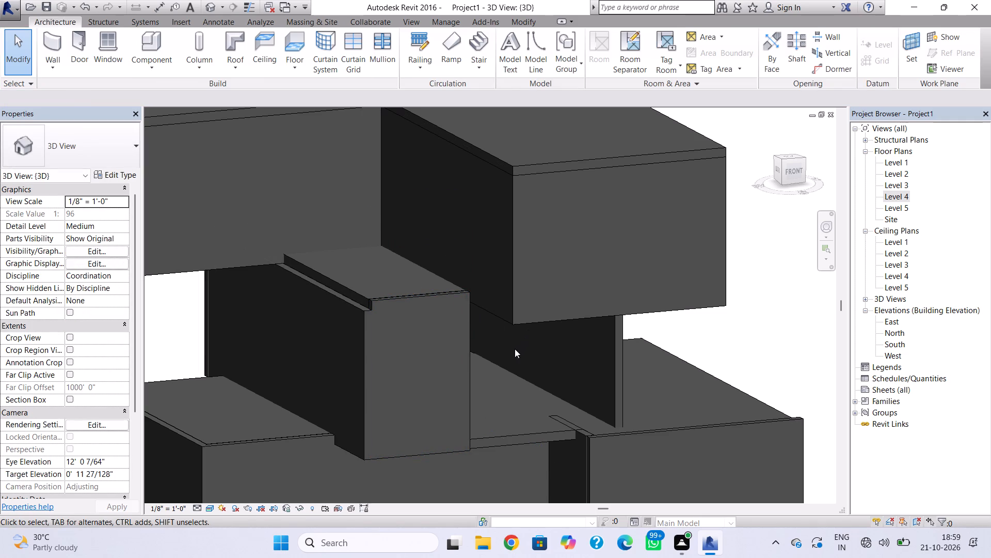
On the Level 3 plan, draw a wall about 9' 3" long from the new south wall's east end to the southeastern section's west wall.
double_click(898, 186)
scroll(613, 320, "down", 1)
middle_click_drag(610, 318, 566, 251)
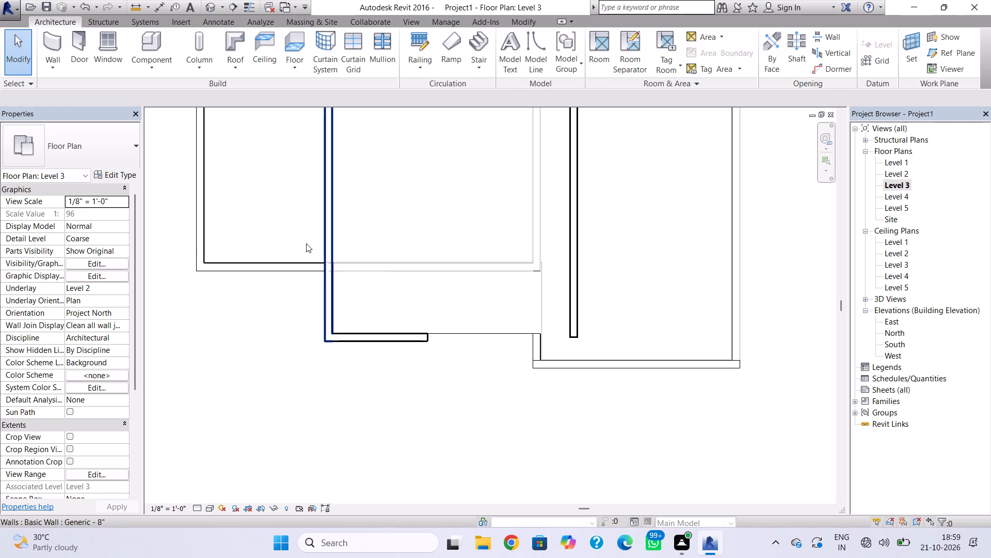
left_click(61, 49)
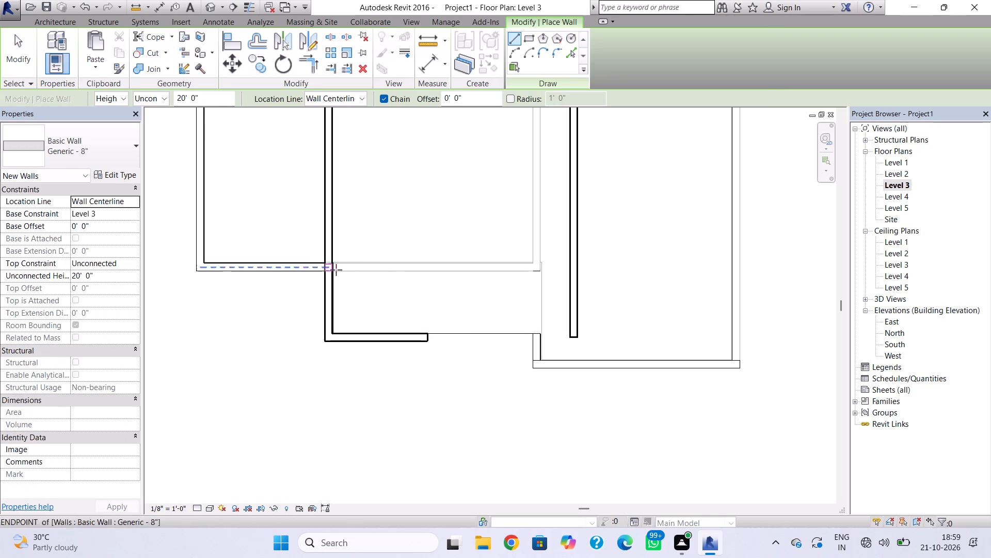
left_click(428, 337)
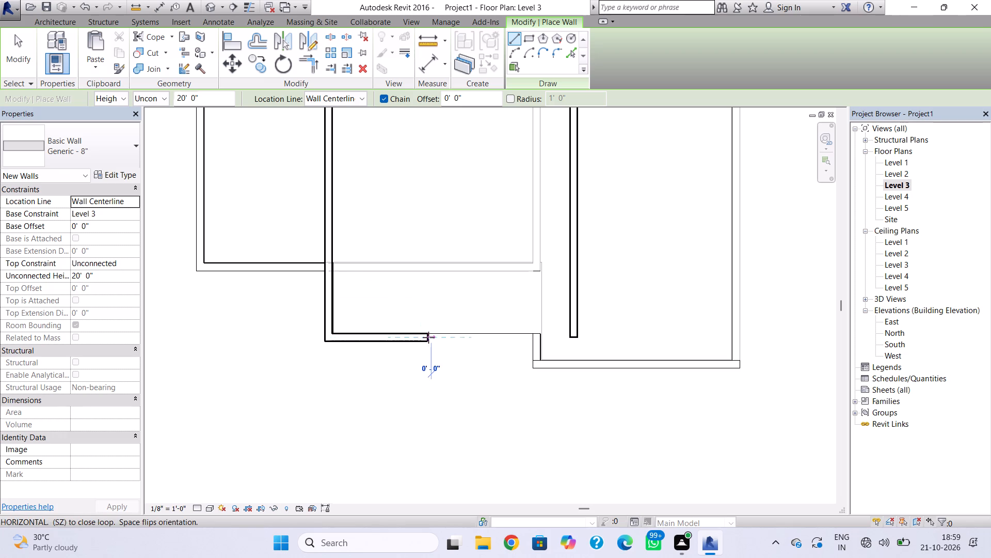
left_click(531, 341)
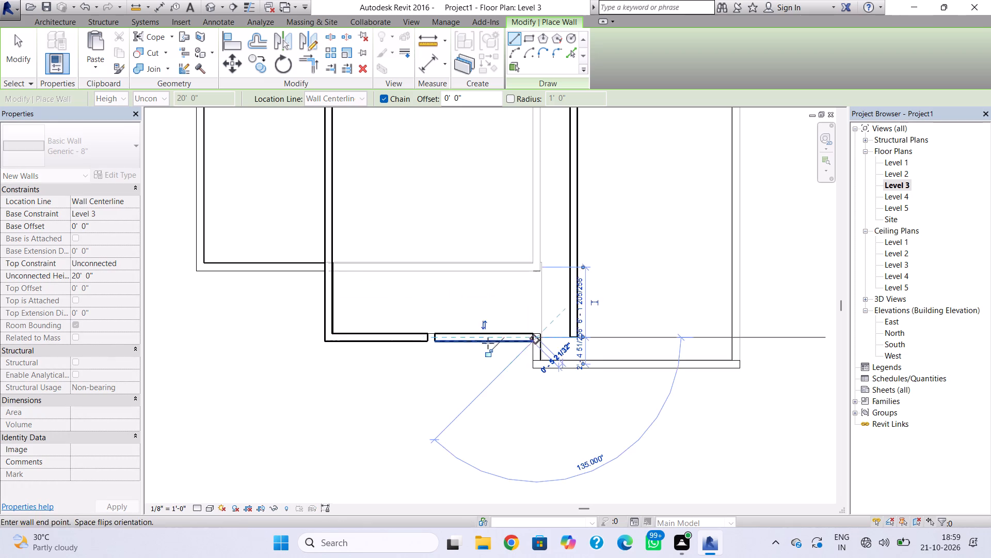
key("Escape")
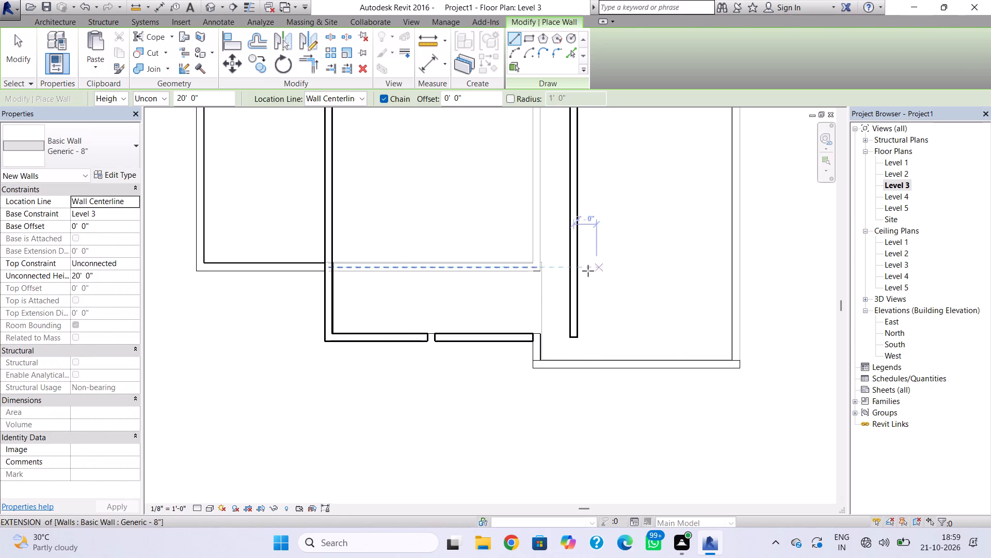
key("Escape")
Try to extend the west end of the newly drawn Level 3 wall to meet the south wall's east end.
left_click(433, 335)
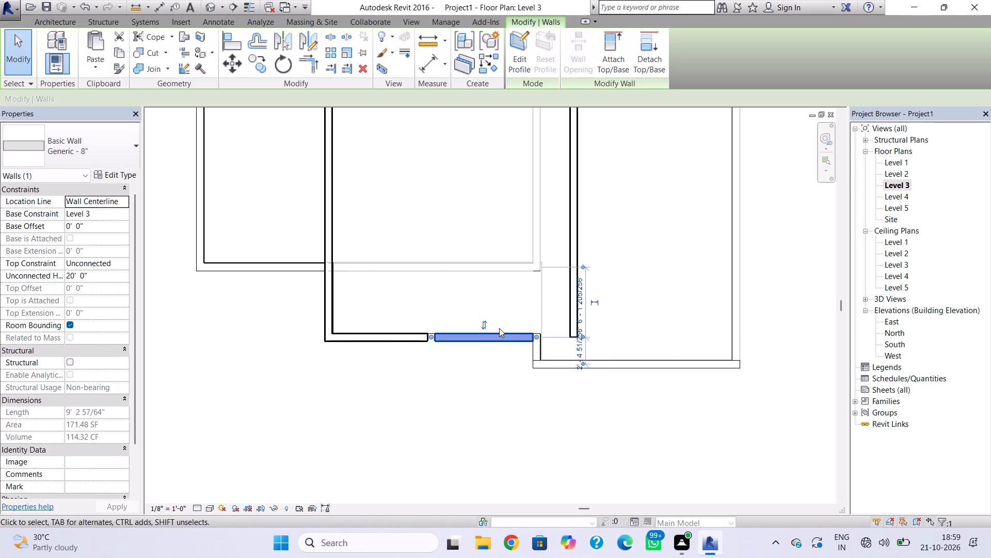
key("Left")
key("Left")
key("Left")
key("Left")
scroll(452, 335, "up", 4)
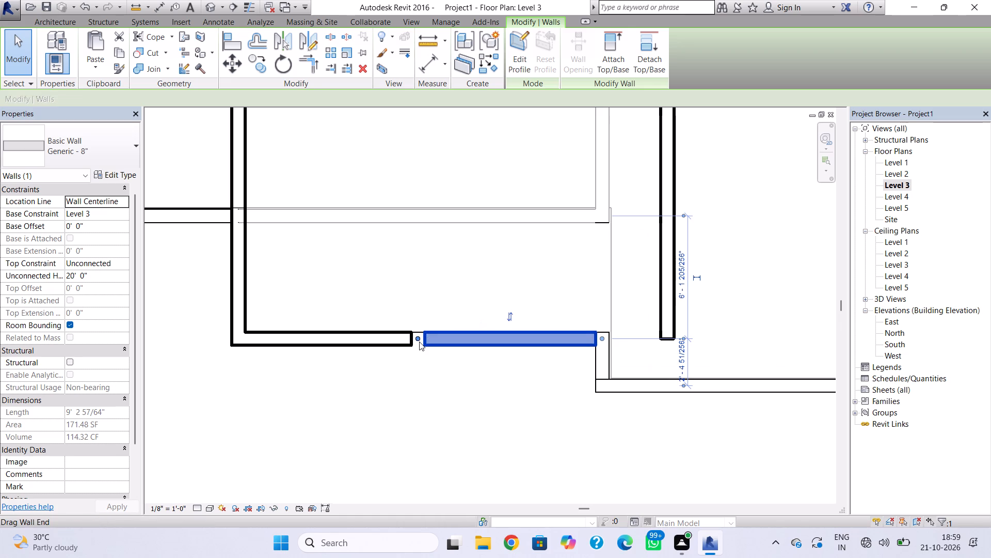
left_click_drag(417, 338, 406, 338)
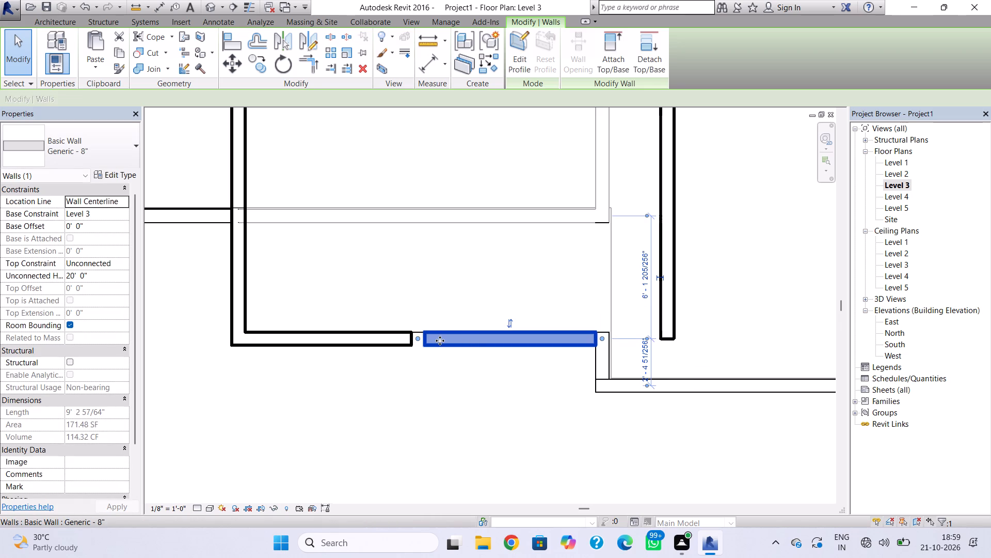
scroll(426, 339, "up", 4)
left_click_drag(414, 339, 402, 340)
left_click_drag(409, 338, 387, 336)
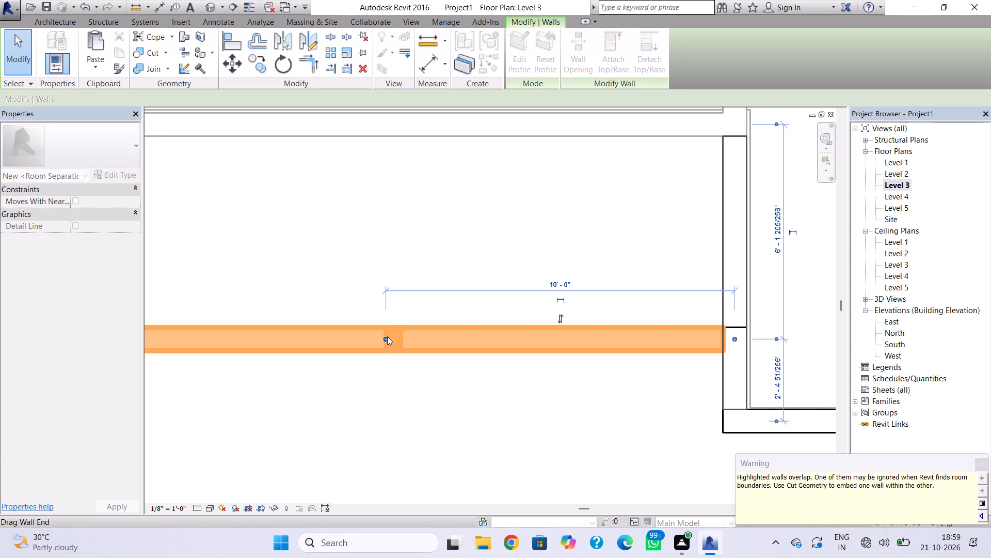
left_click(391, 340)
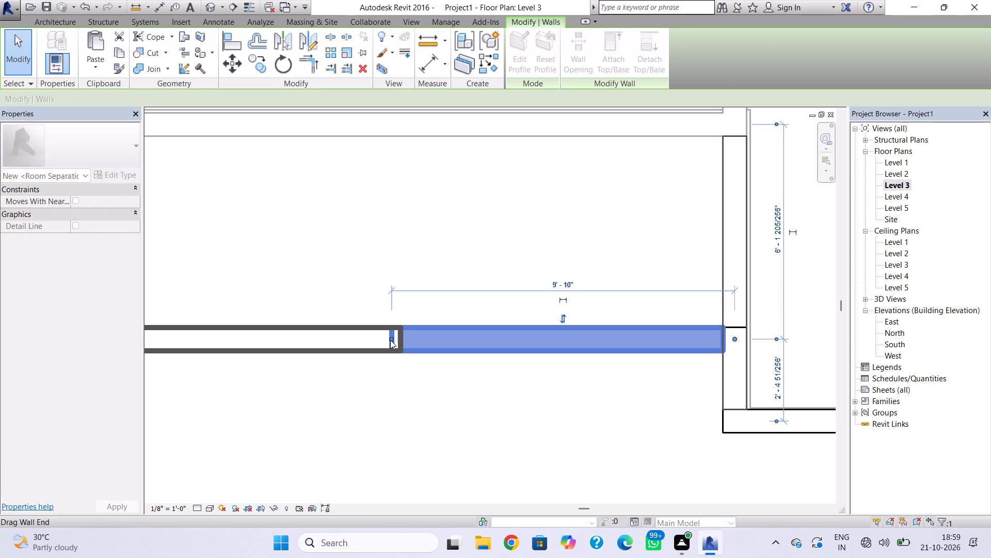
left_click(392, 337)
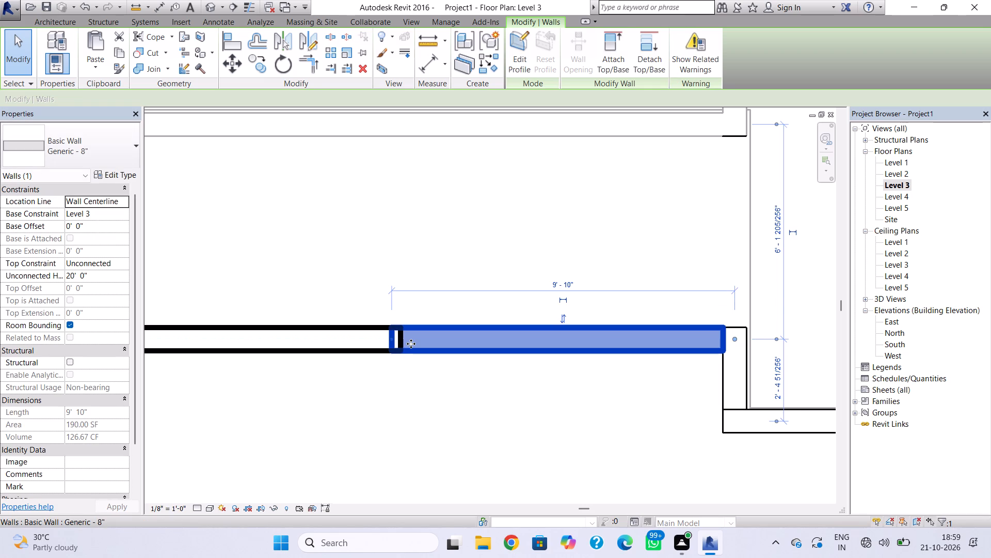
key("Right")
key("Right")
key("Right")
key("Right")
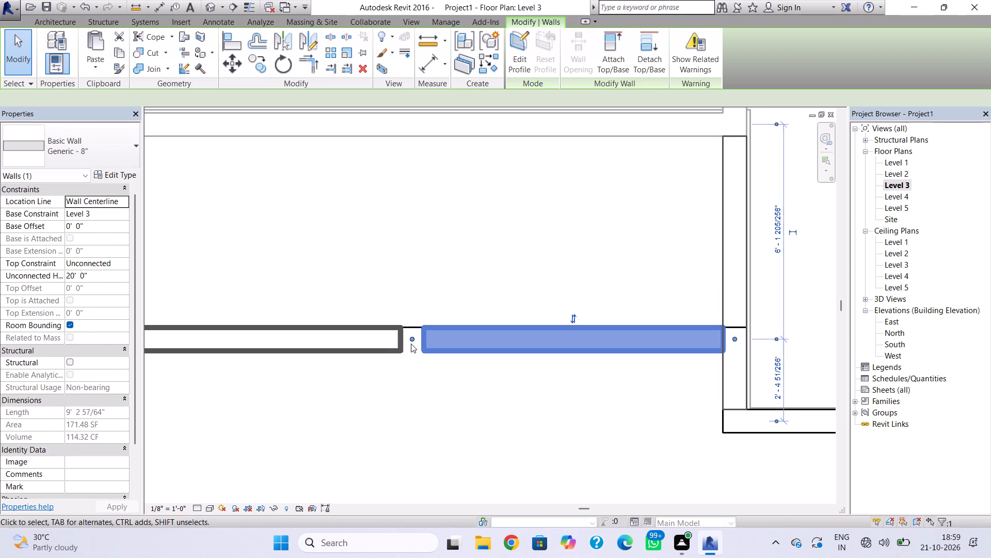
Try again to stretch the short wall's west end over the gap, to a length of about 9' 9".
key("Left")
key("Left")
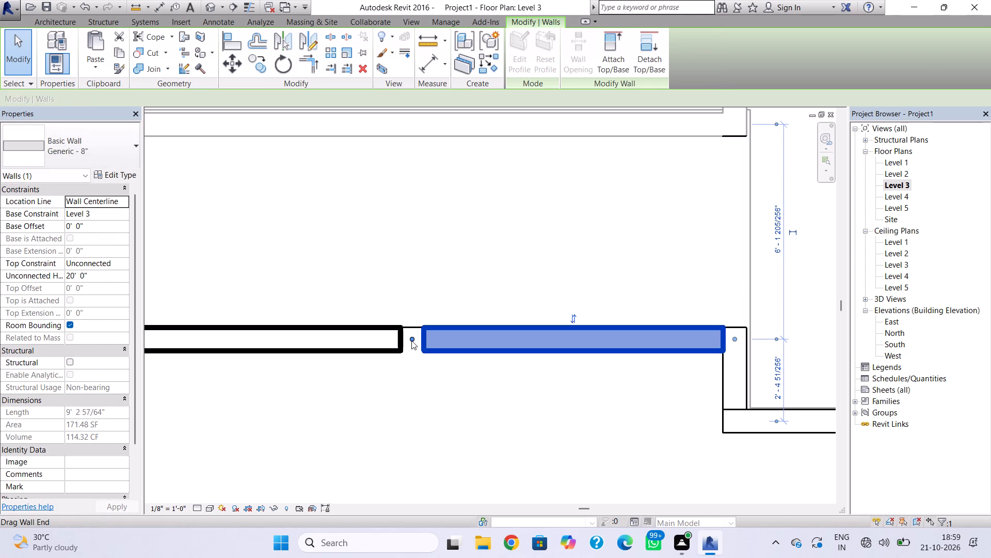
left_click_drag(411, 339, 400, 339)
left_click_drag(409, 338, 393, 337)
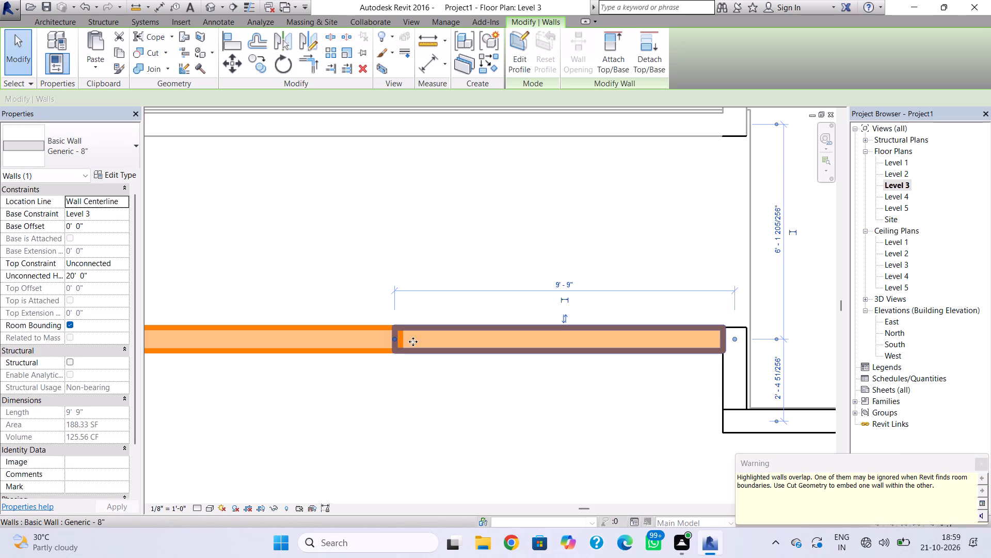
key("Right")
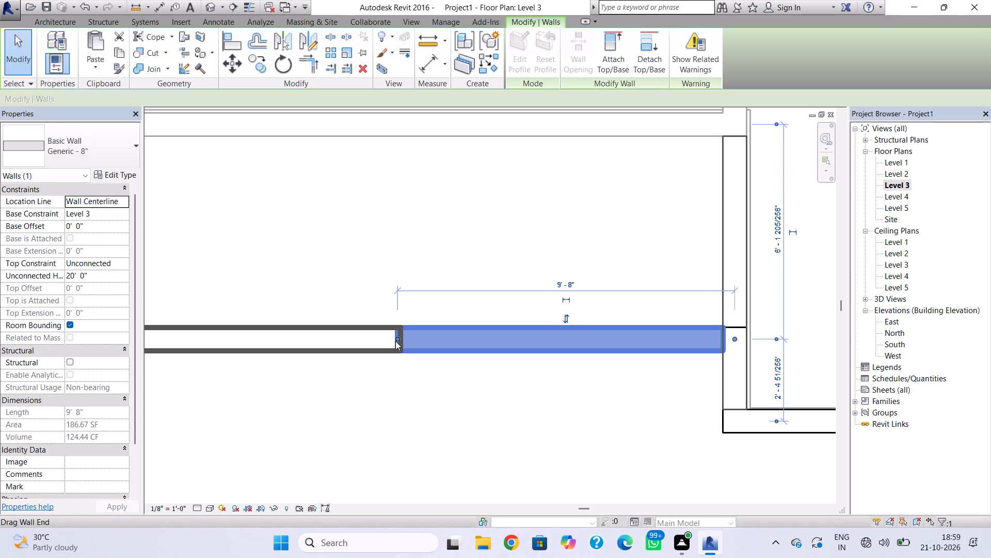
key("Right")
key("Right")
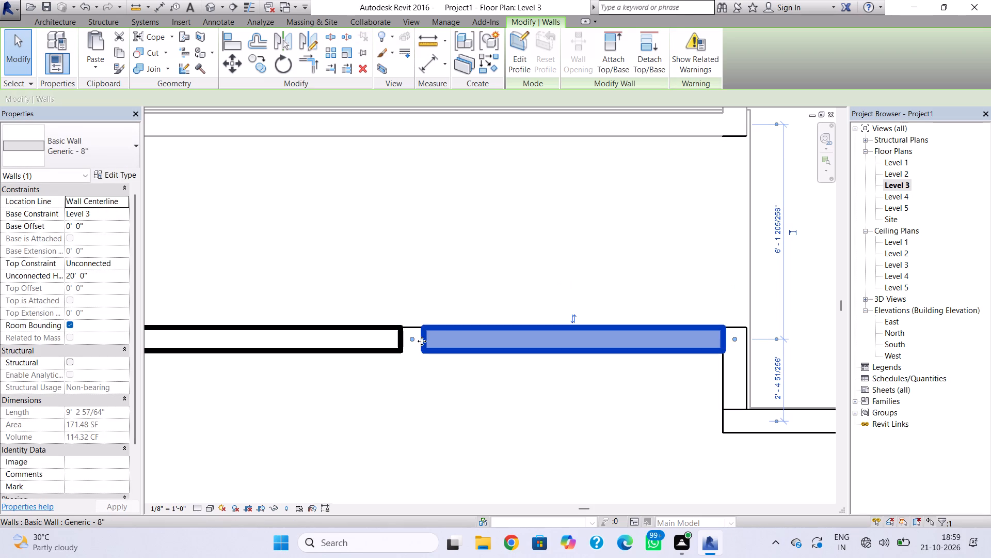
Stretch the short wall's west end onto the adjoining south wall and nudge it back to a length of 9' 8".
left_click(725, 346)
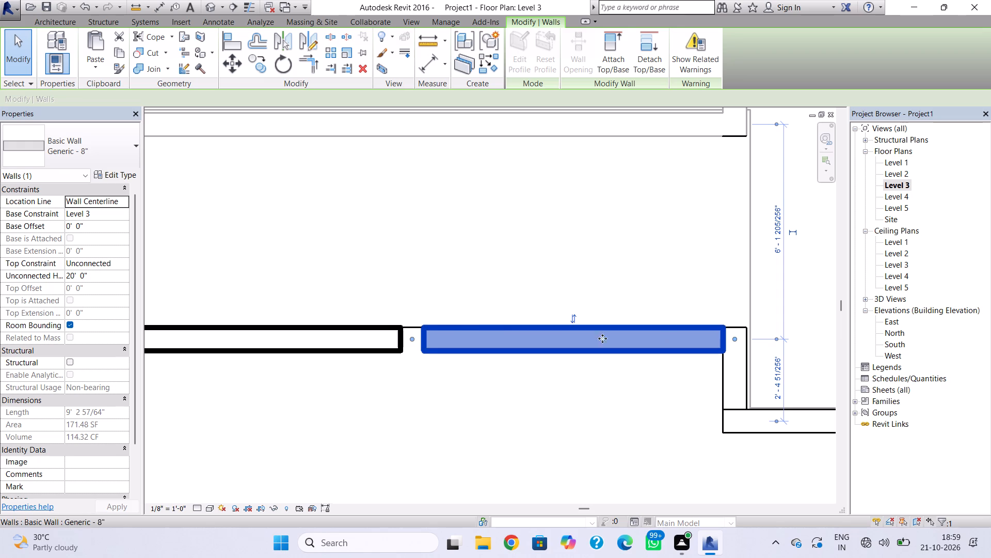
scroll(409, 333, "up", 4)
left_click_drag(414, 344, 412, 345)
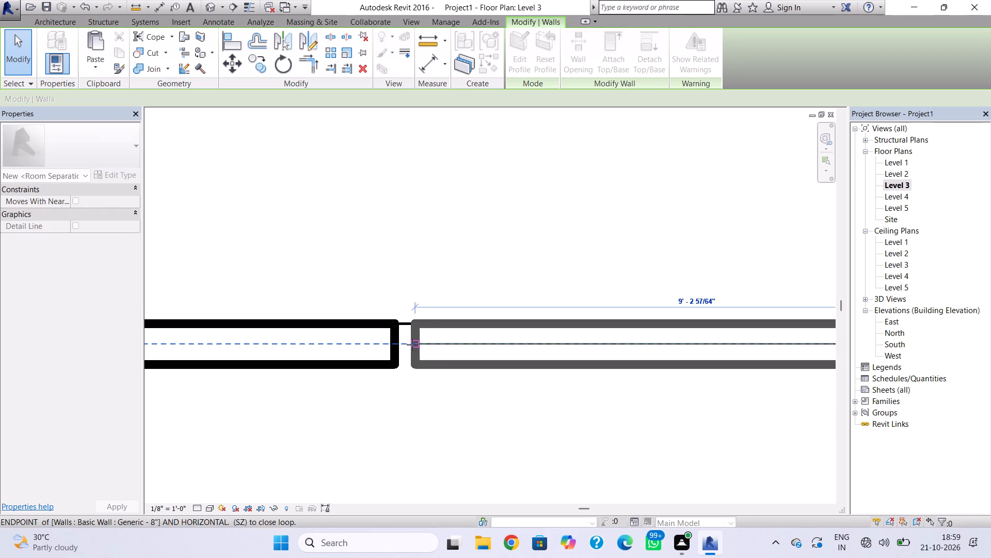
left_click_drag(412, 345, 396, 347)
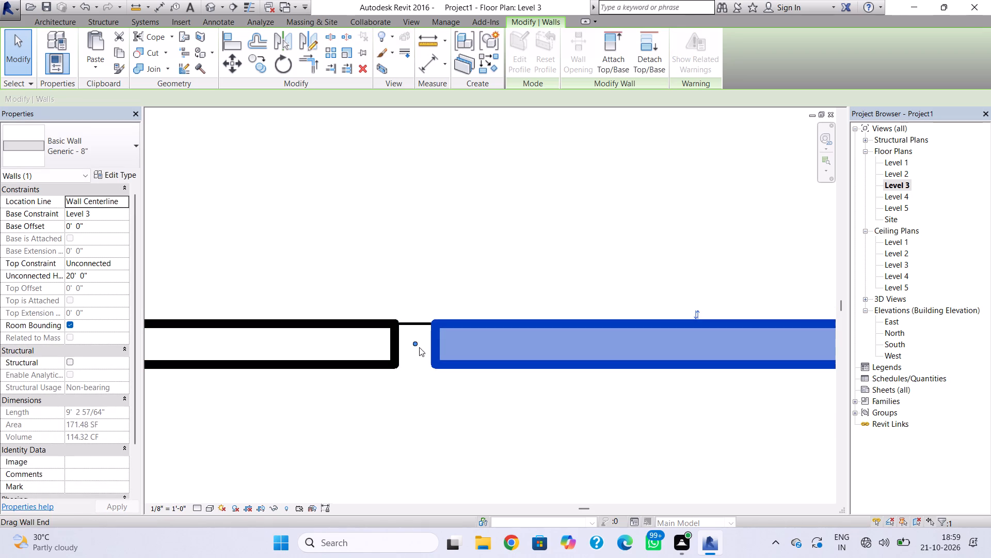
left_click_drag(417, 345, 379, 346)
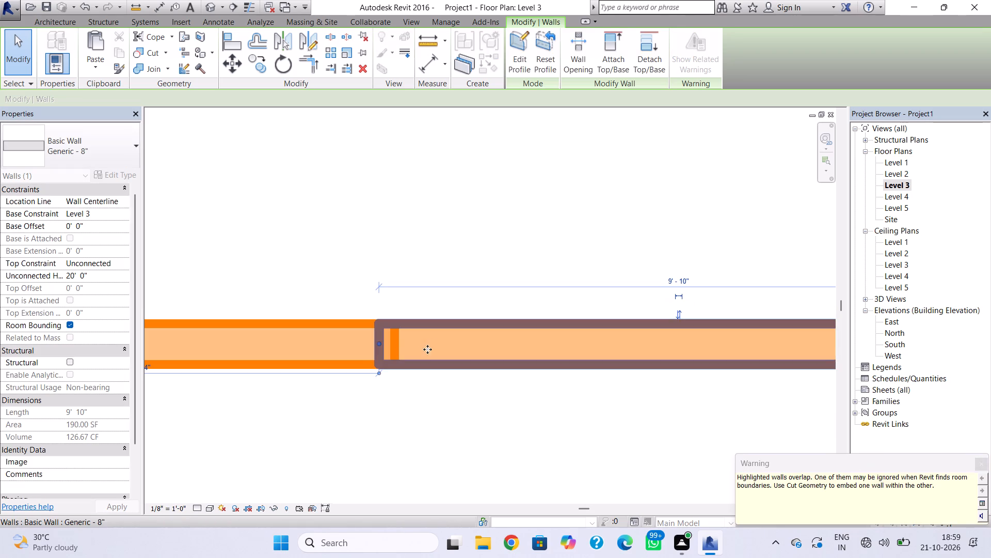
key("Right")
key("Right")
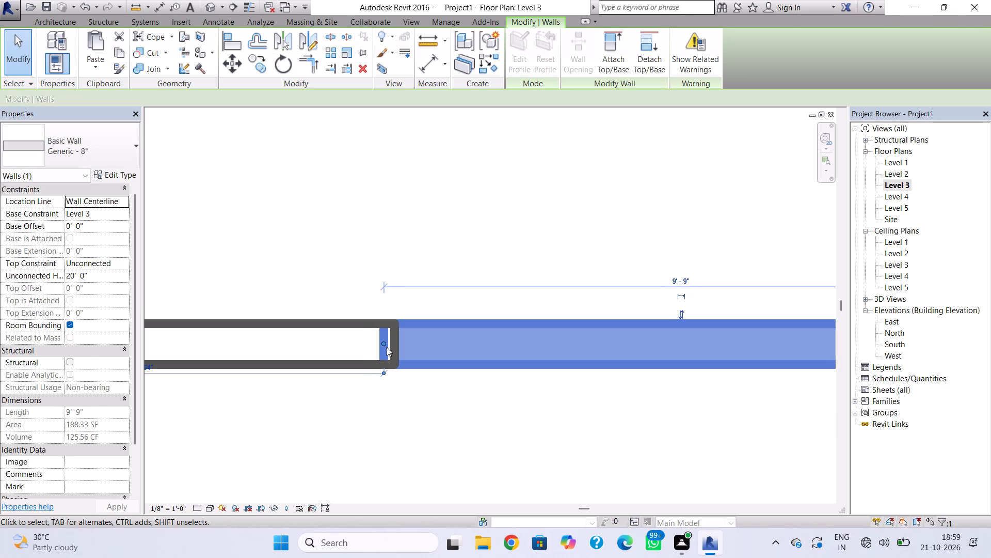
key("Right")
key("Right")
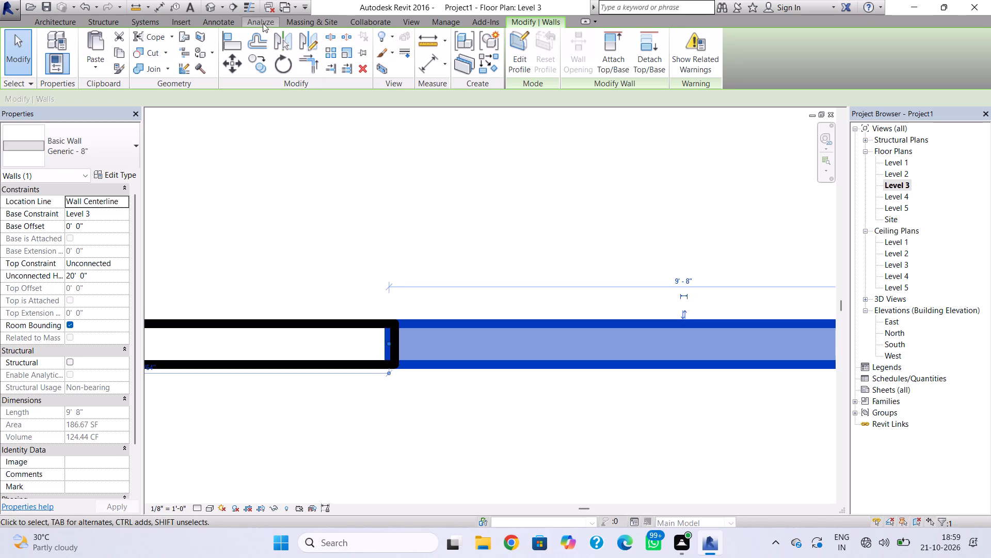
In the 3D view, delete the short Level 3 wall east of the new south wall.
left_click(209, 3)
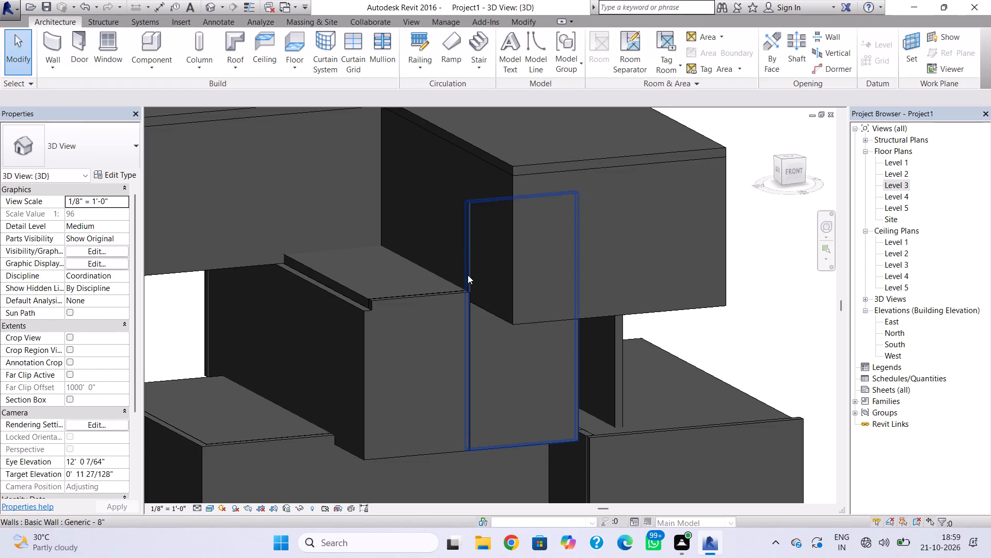
left_click(482, 442)
left_click(578, 404)
key("Delete")
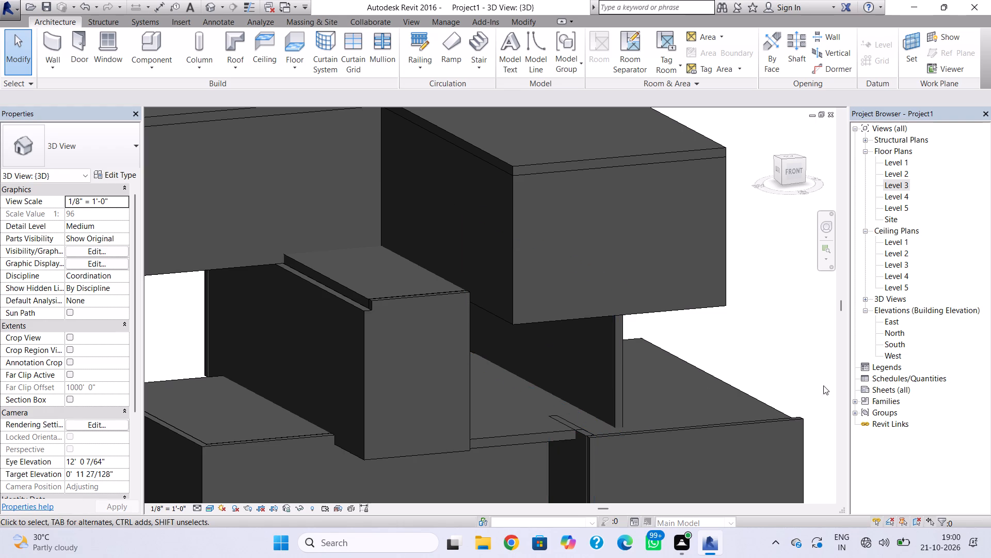
On the Level 3 plan, redraw the Generic - 8" wall from the south wall's east end to the southeastern section's west wall.
left_click(894, 185)
double_click(889, 183)
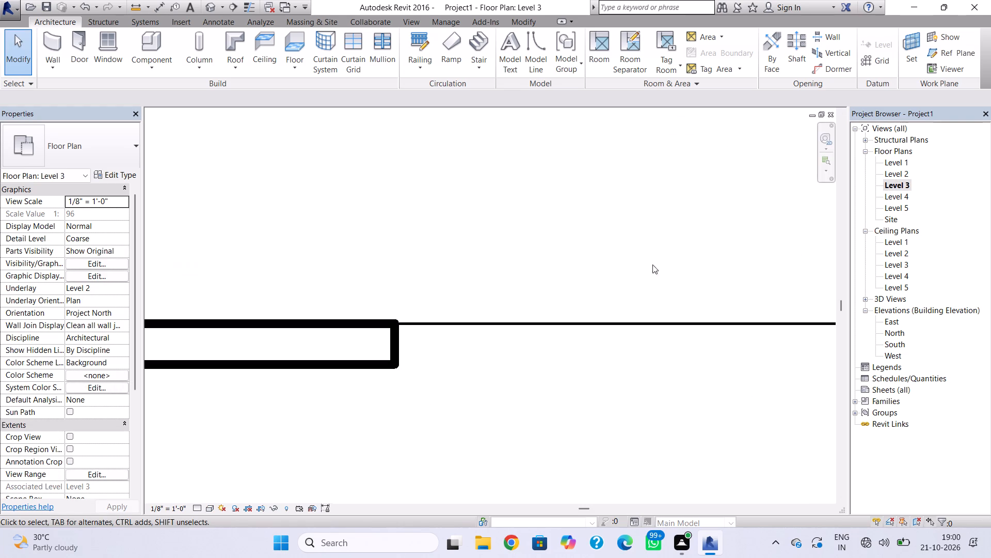
left_click(58, 39)
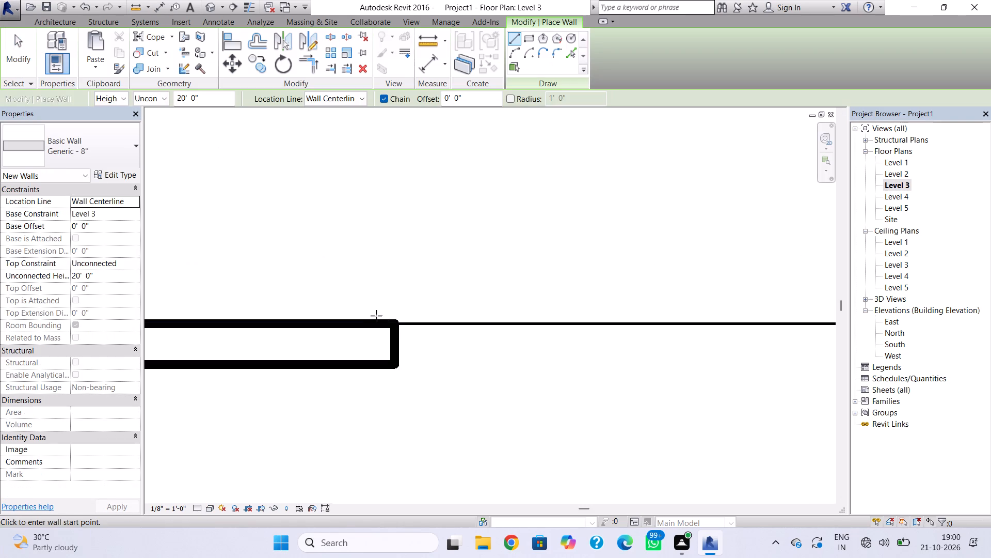
left_click(392, 344)
scroll(637, 349, "down", 2)
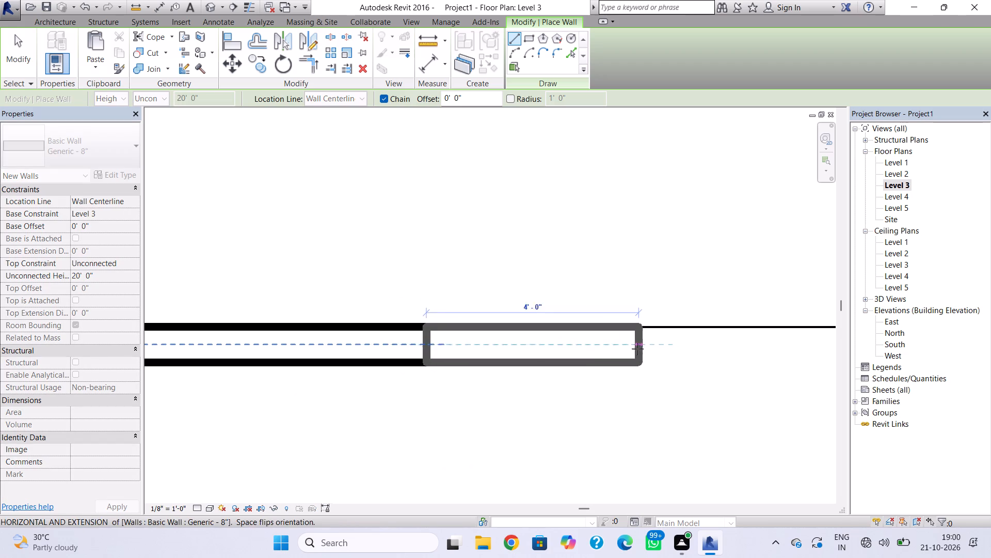
middle_click_drag(637, 349, 345, 330)
left_click(586, 323)
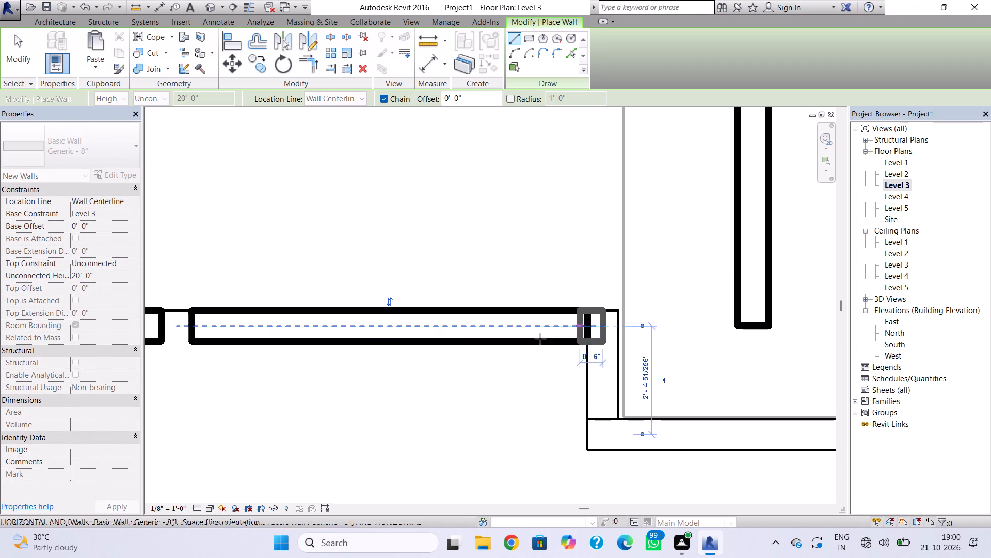
scroll(452, 339, "down", 3)
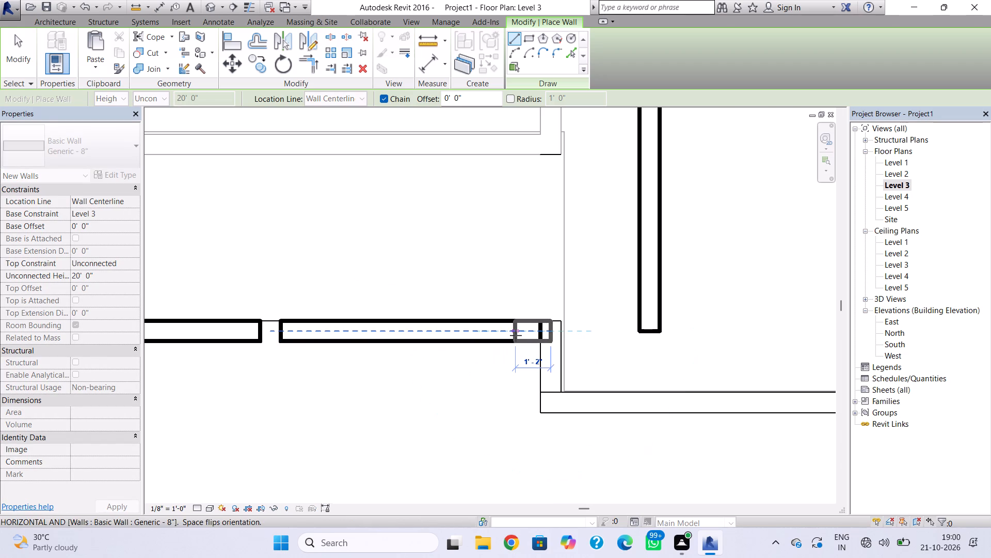
key("Escape")
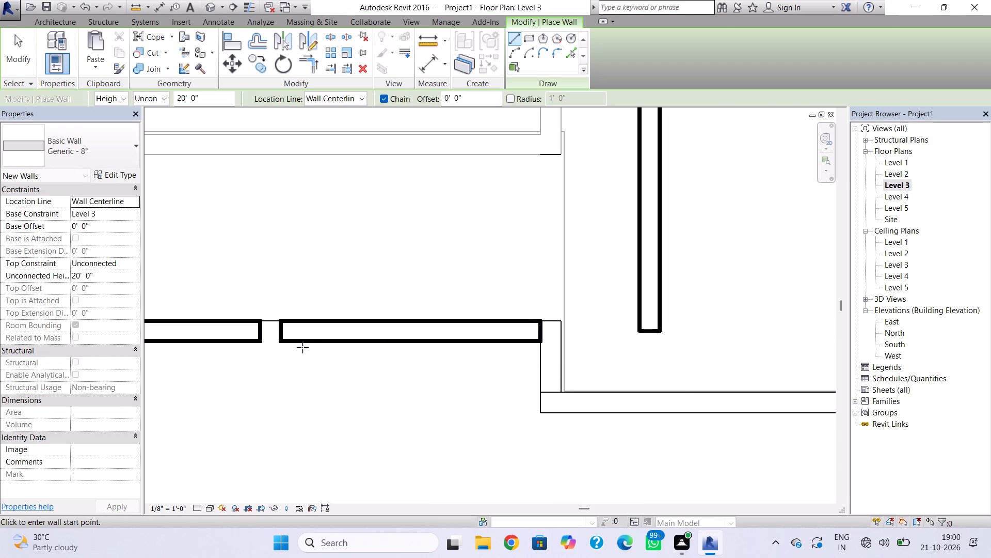
In the 3D view, examine the junction between the redrawn wall, the south wall and the overhanging Level 4 section from several angles.
left_click(208, 5)
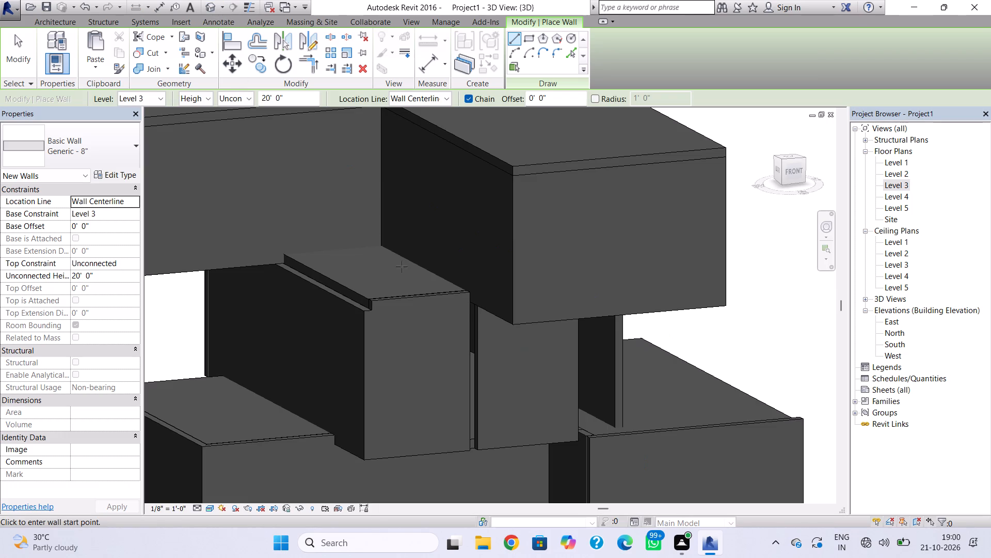
right_click_drag(477, 373, 467, 256, "shift")
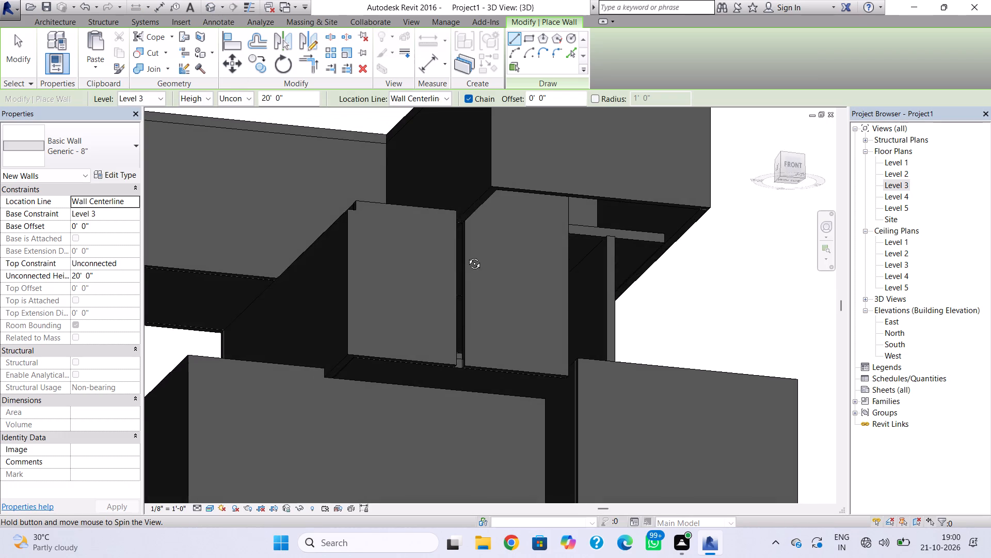
right_click_drag(467, 256, 423, 291, "shift")
scroll(398, 265, "up", 4, "shift")
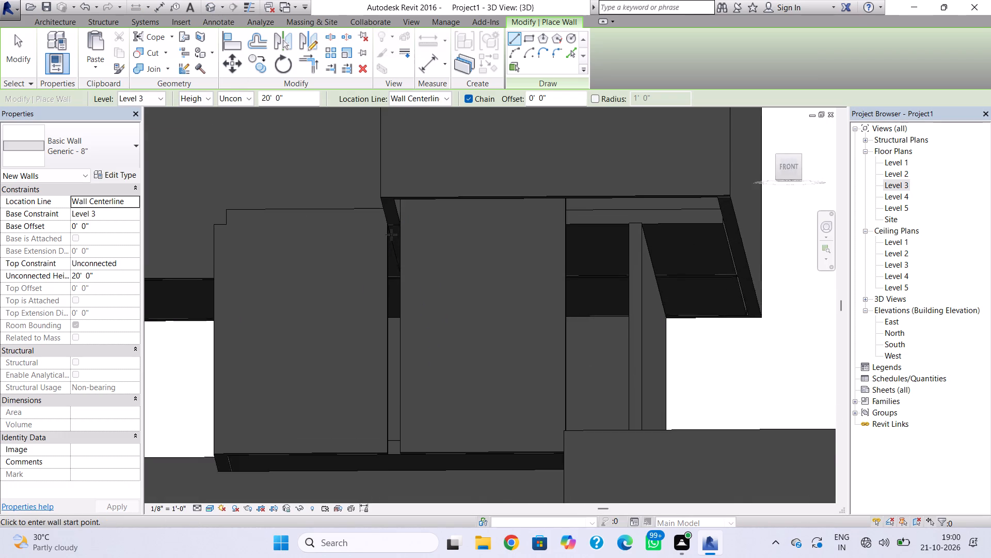
scroll(391, 235, "up", 6)
right_click_drag(397, 229, 423, 226, "shift")
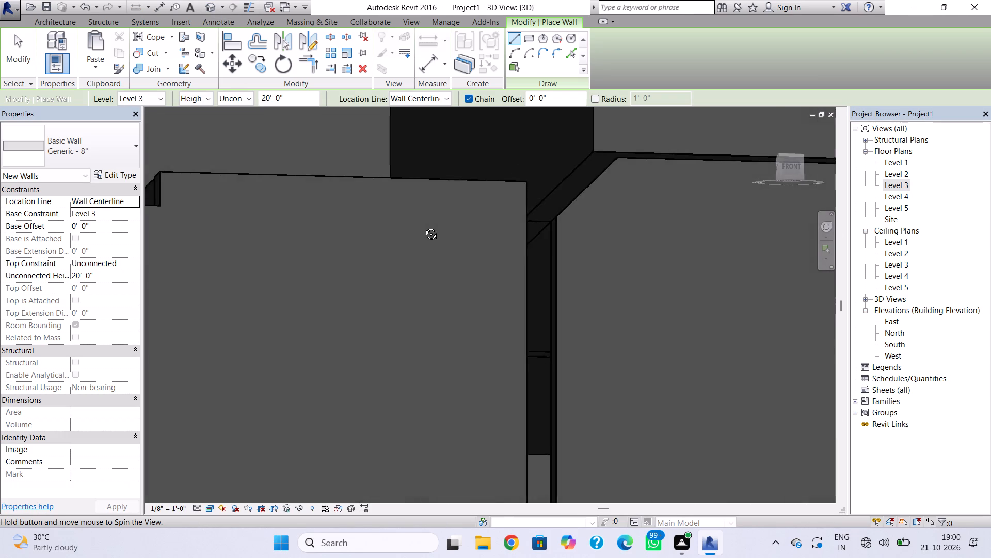
right_click_drag(423, 226, 416, 287, "shift")
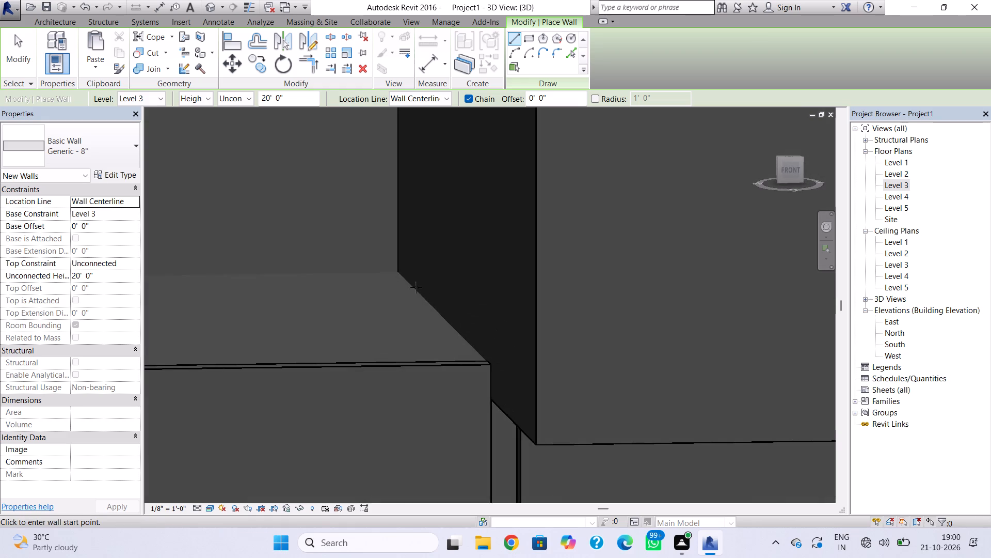
scroll(425, 285, "down", 4)
middle_click_drag(426, 291, 411, 352)
scroll(413, 343, "down", 5)
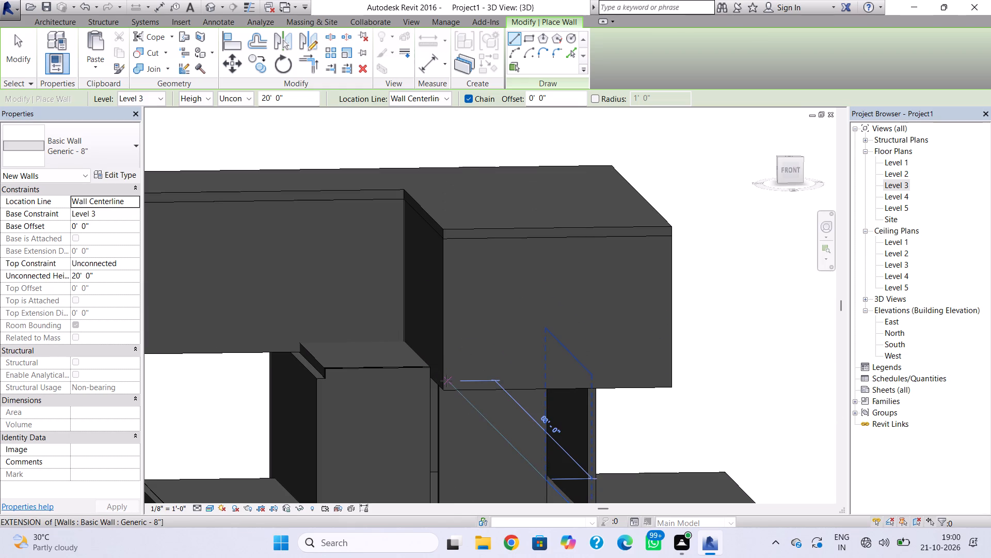
right_click_drag(410, 324, 437, 318, "shift")
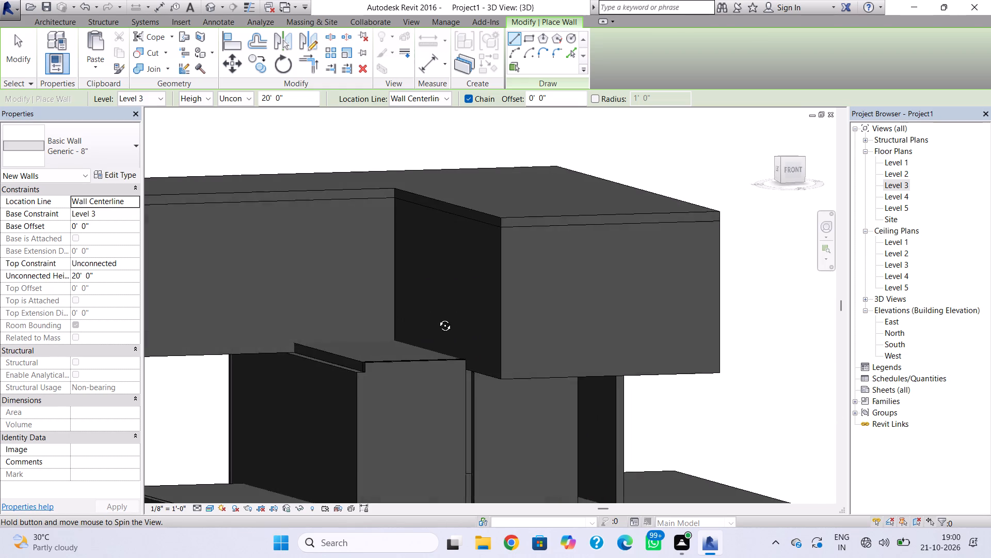
right_click_drag(437, 318, 509, 351, "shift")
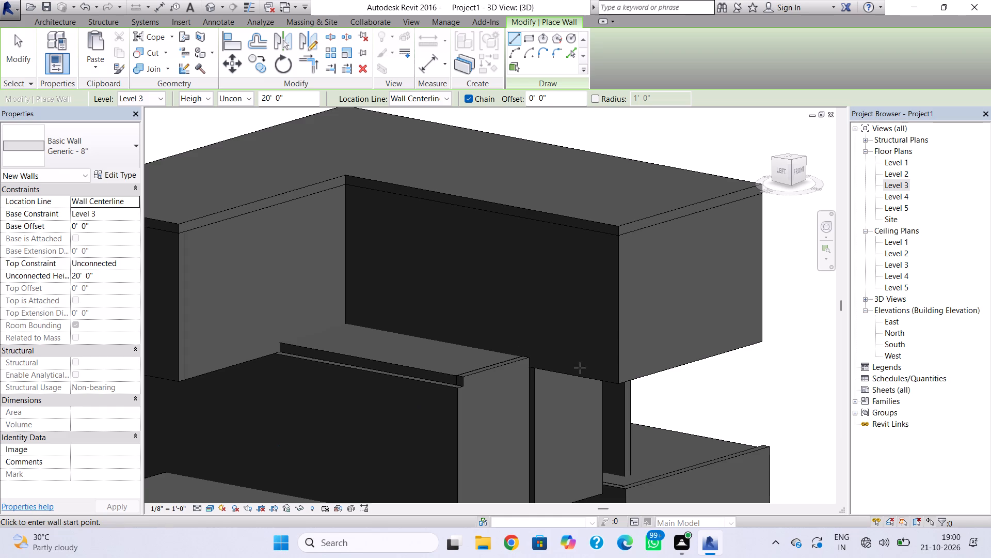
key("Escape")
Edit the profile of the overhanging Level 4 section's west wall, sketching a three-sided notch about 9" high where the Level 3 wall meets its bottom edge.
left_click(573, 375)
left_click(573, 375)
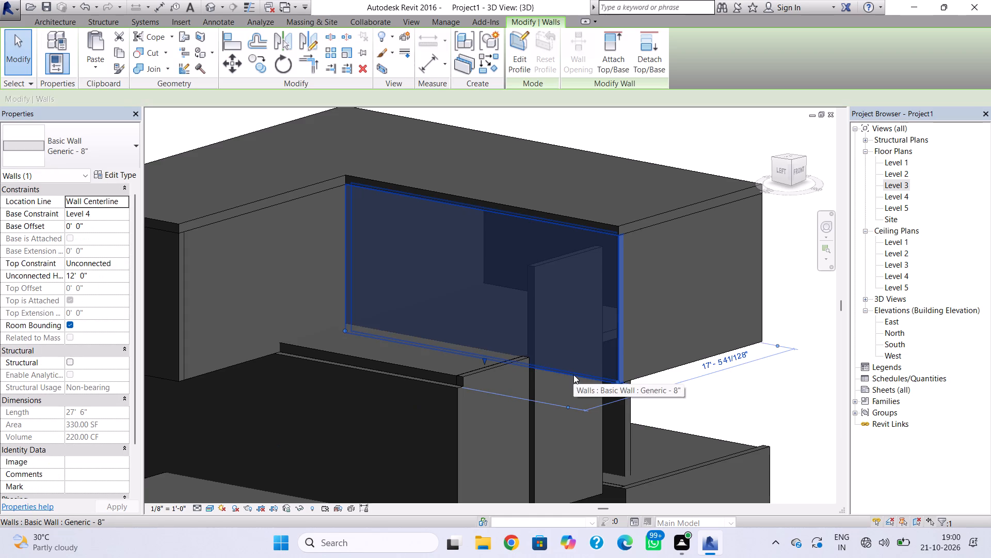
double_click(573, 375)
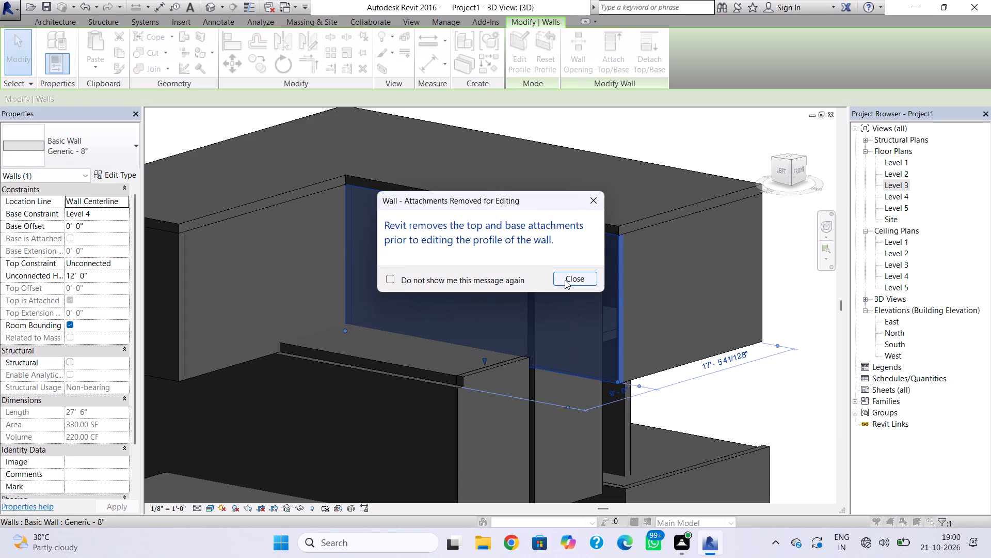
left_click(565, 280)
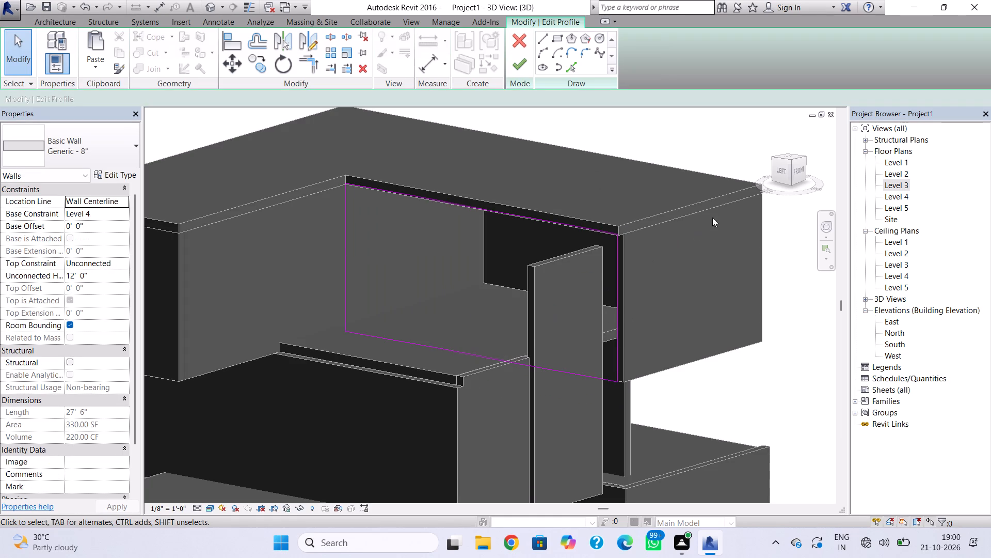
left_click(785, 169)
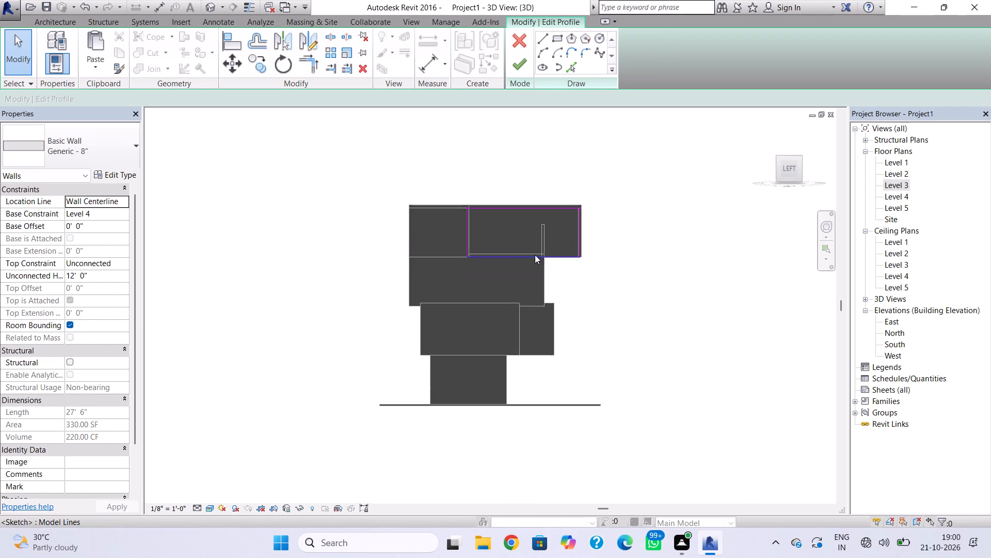
scroll(539, 233, "up", 8)
scroll(559, 271, "up", 8)
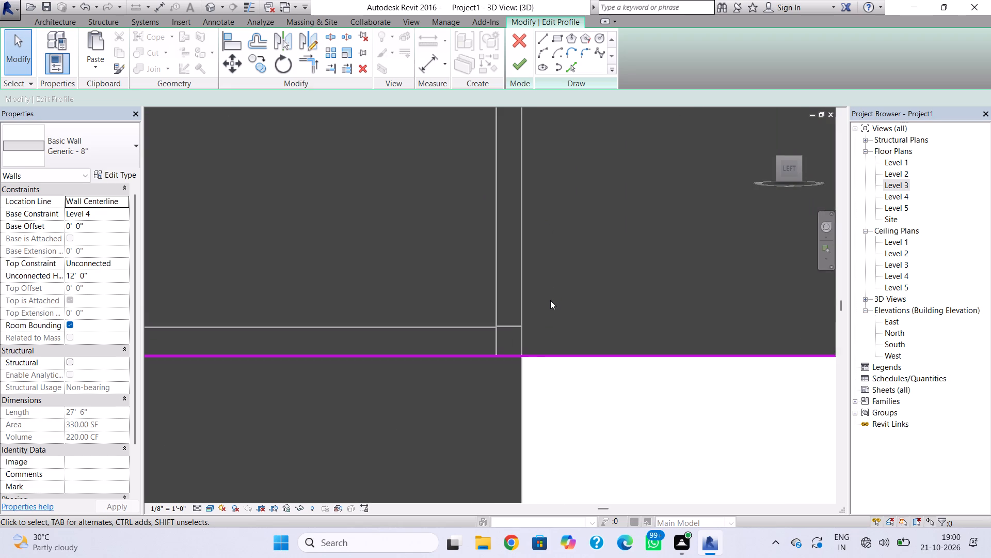
left_click(542, 39)
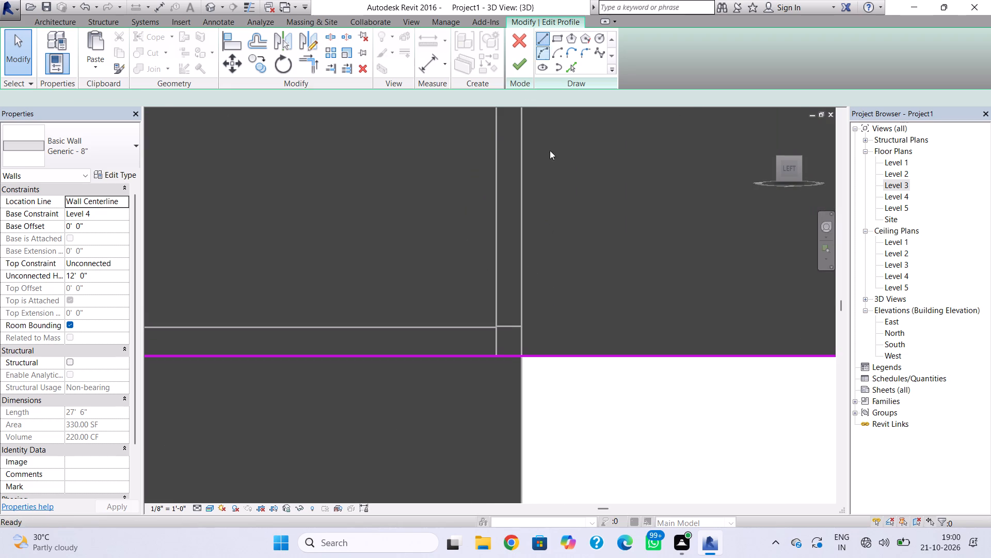
left_click(500, 359)
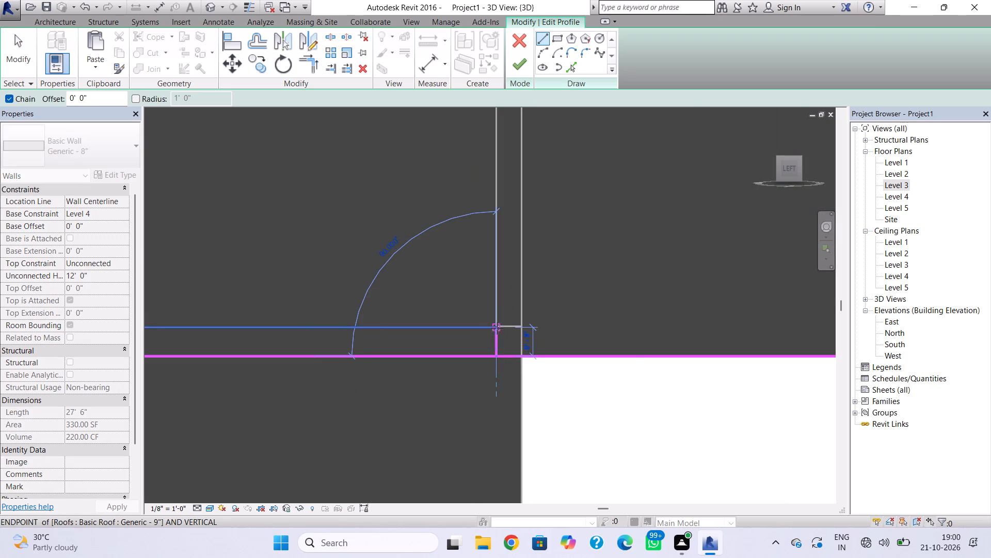
left_click(497, 327)
left_click(521, 324)
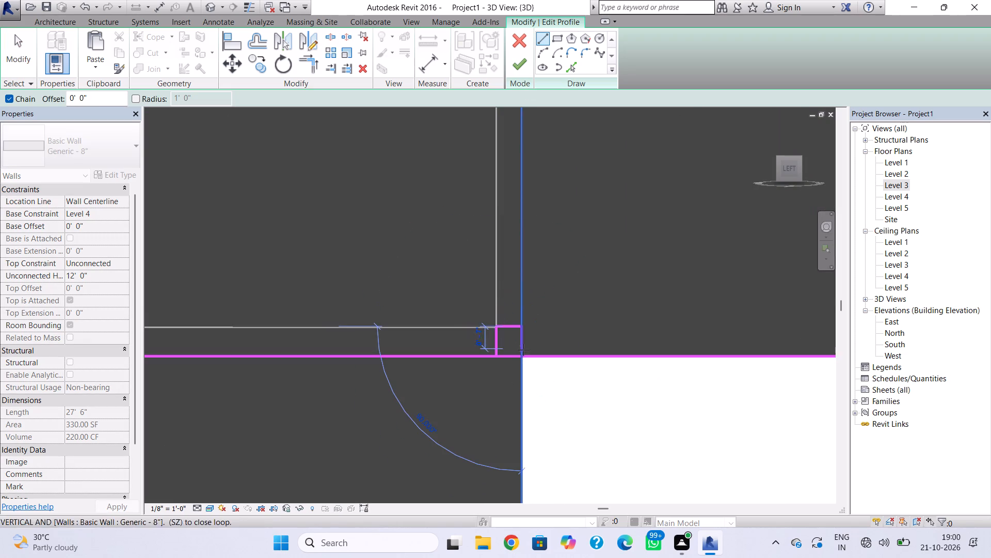
left_click(523, 351)
key("Escape")
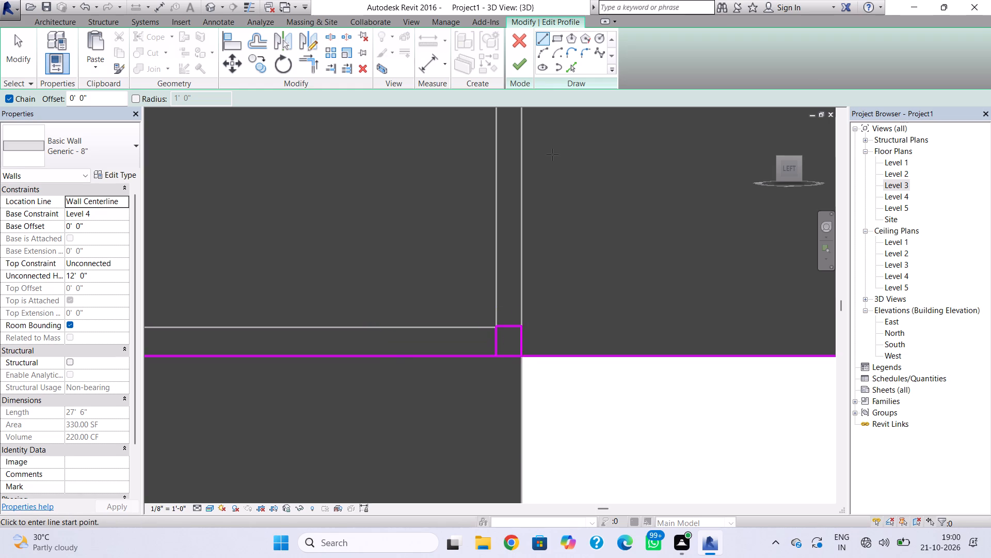
key("Escape")
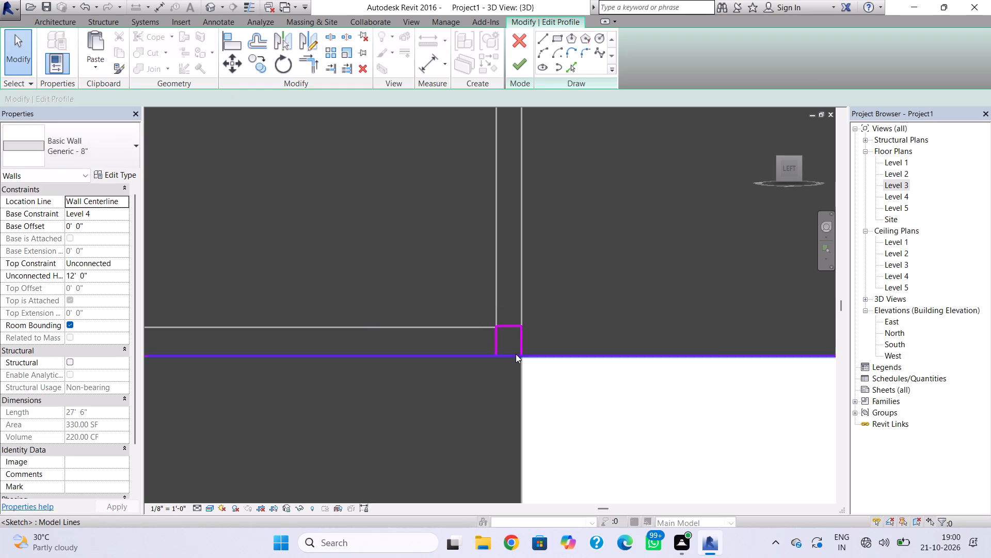
Shorten the profile's bottom line from its south end back to the notch's north edge, to a length of 18' 2".
left_click(513, 355)
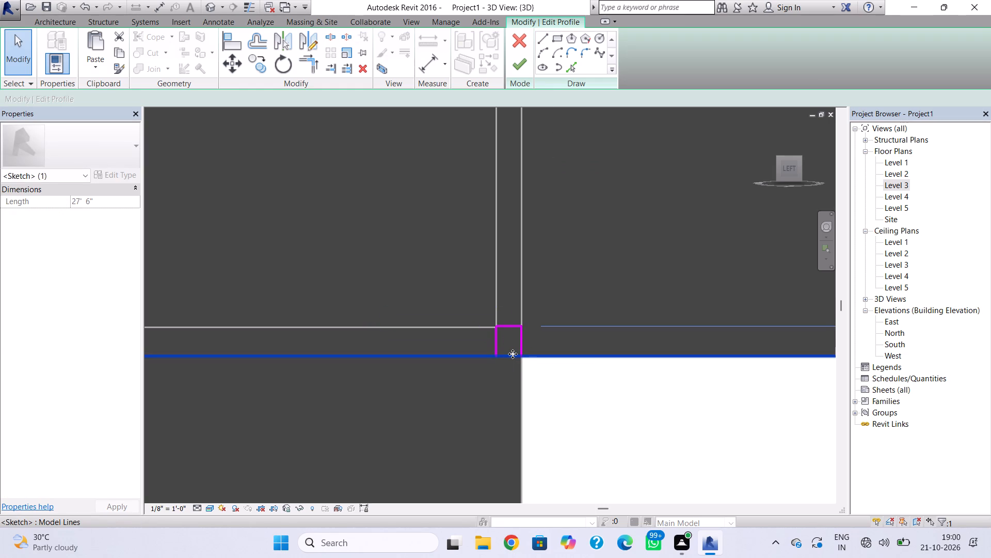
scroll(513, 354, "down", 5)
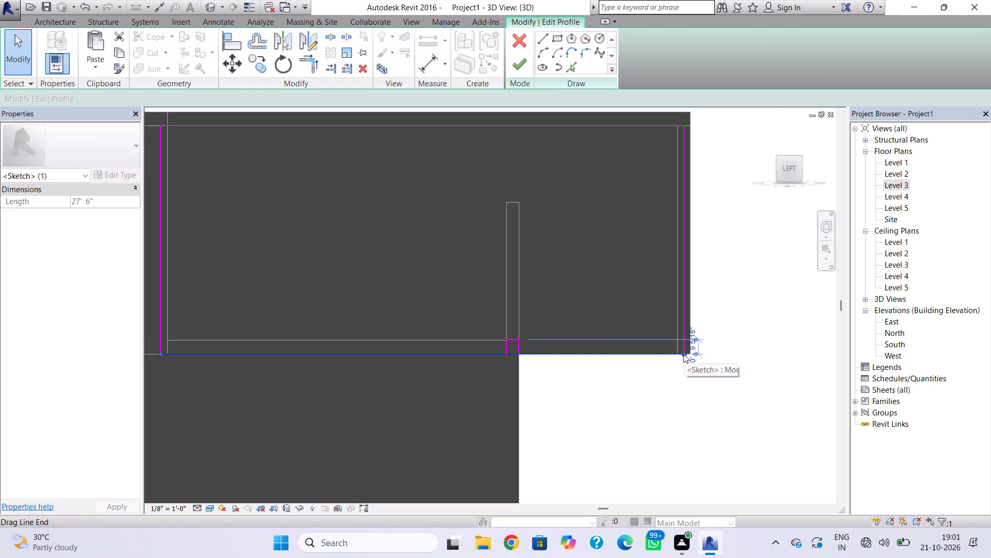
left_click_drag(683, 354, 506, 347)
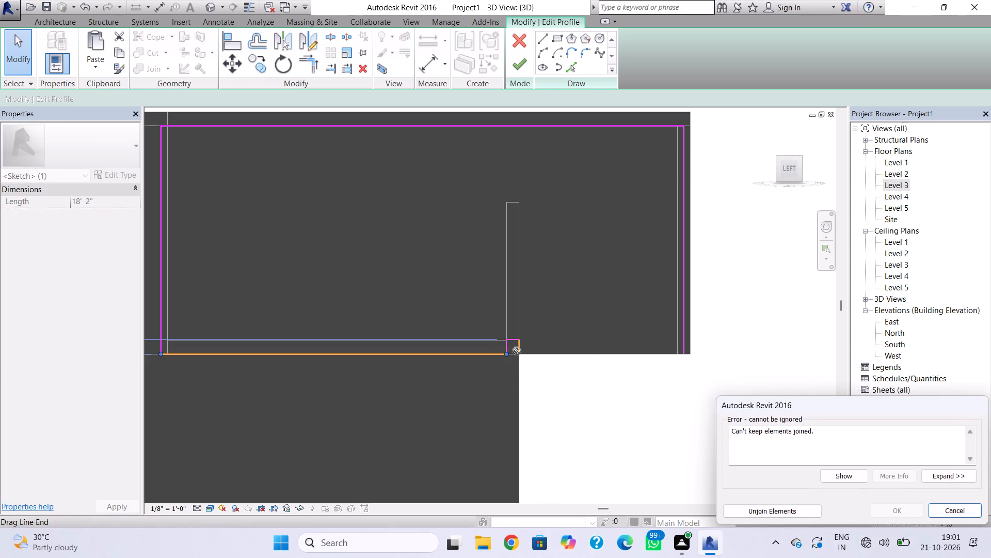
scroll(515, 353, "up", 8)
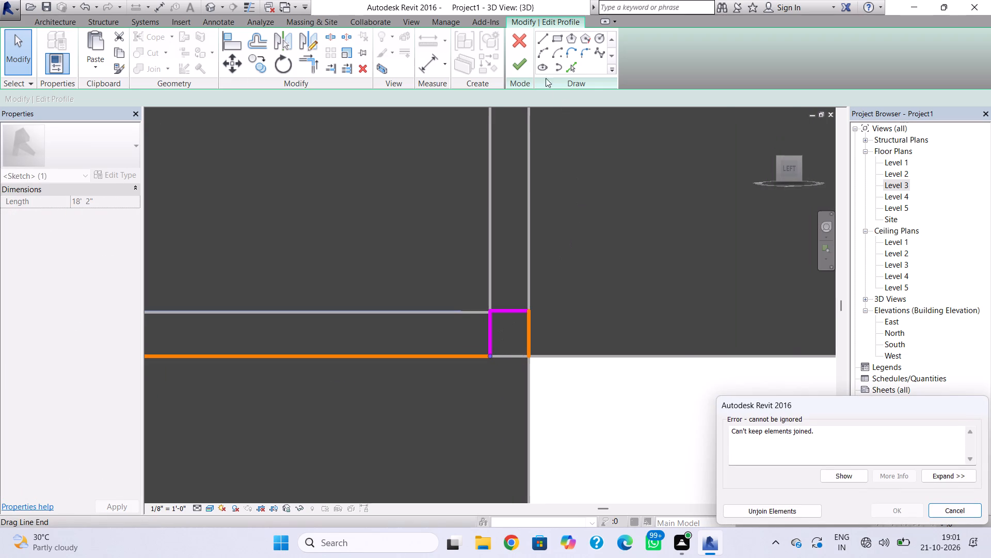
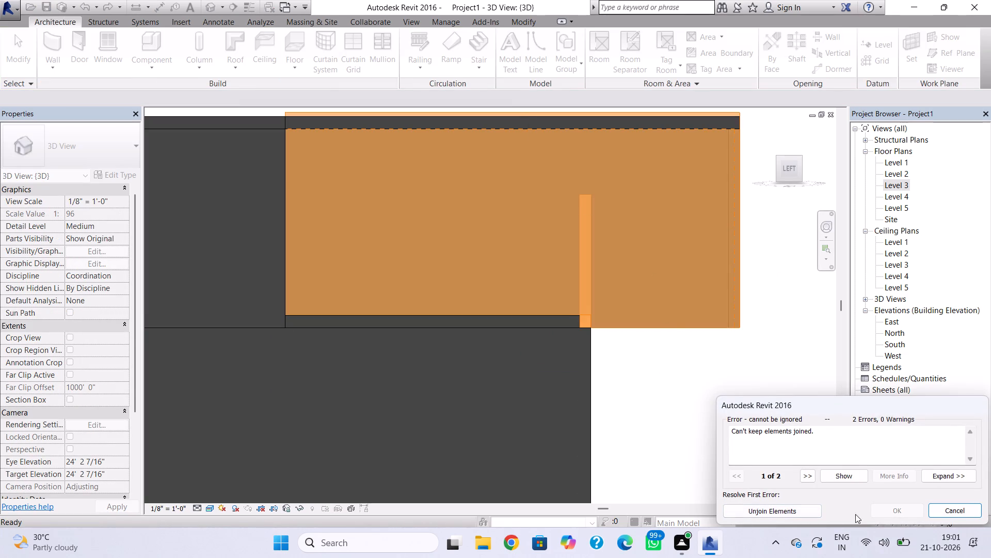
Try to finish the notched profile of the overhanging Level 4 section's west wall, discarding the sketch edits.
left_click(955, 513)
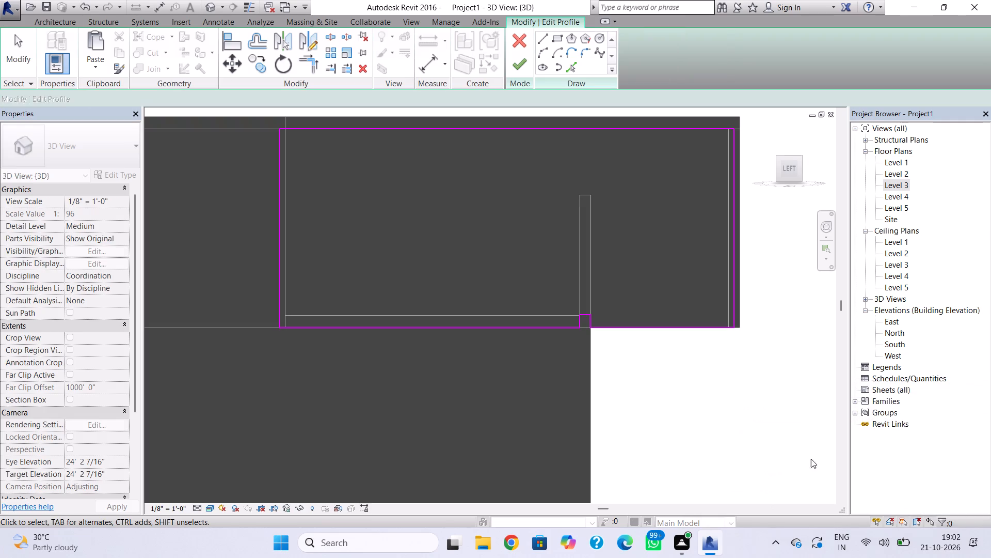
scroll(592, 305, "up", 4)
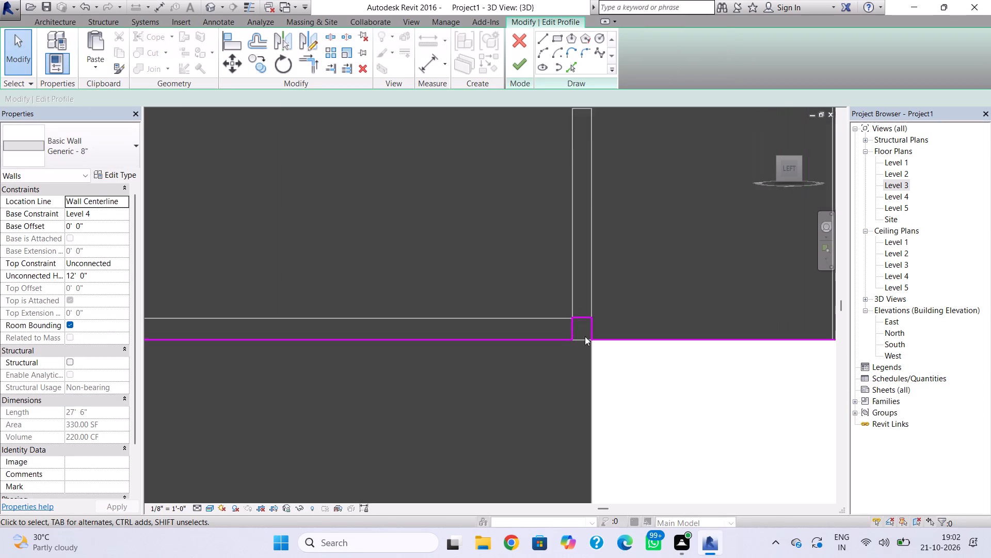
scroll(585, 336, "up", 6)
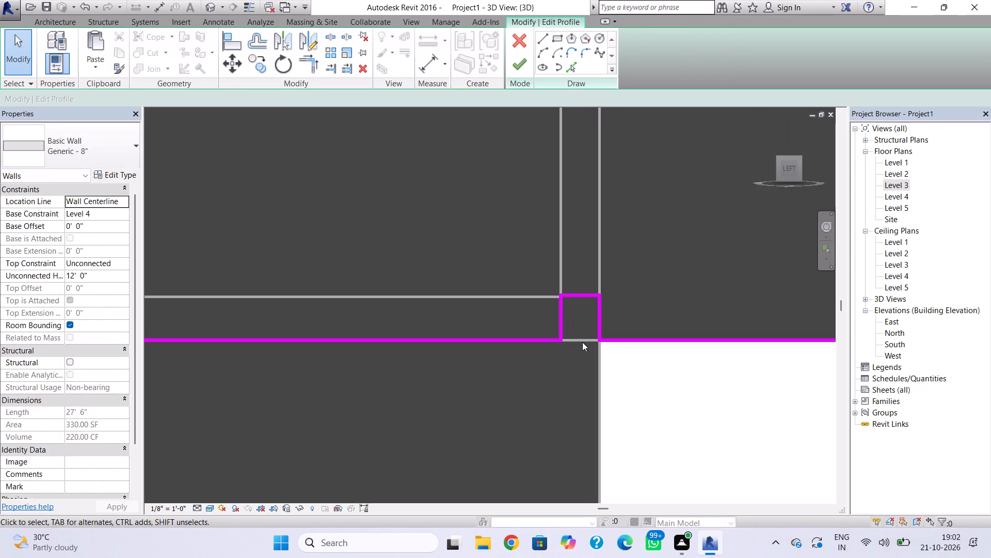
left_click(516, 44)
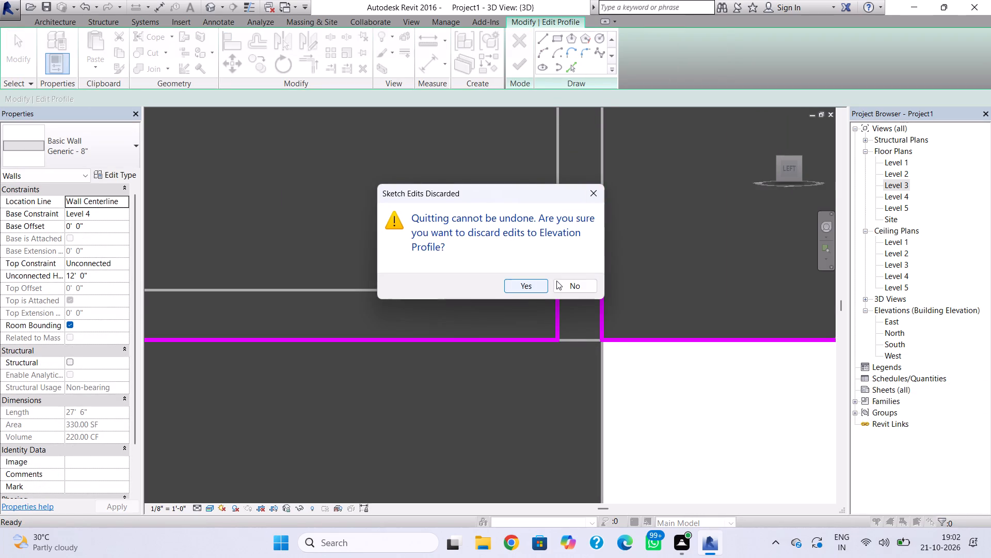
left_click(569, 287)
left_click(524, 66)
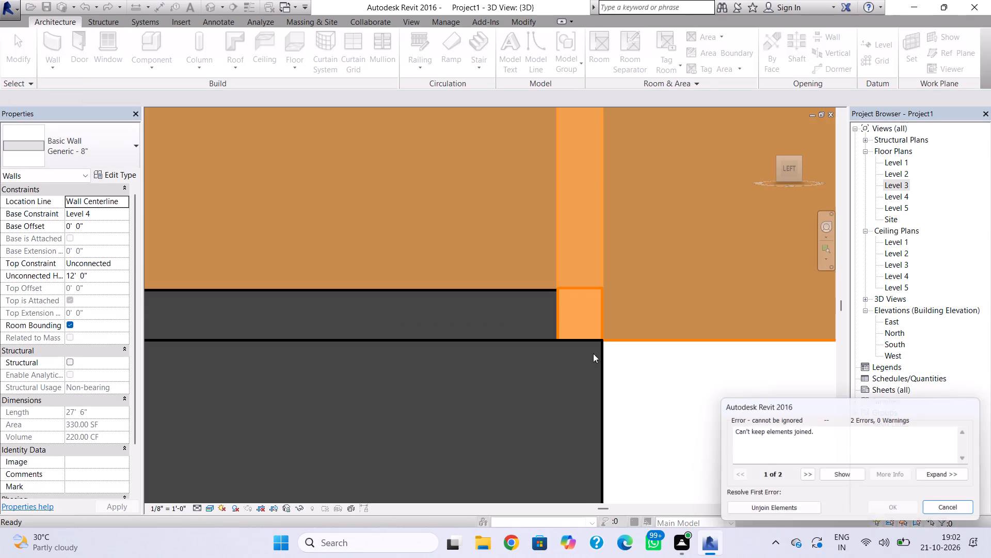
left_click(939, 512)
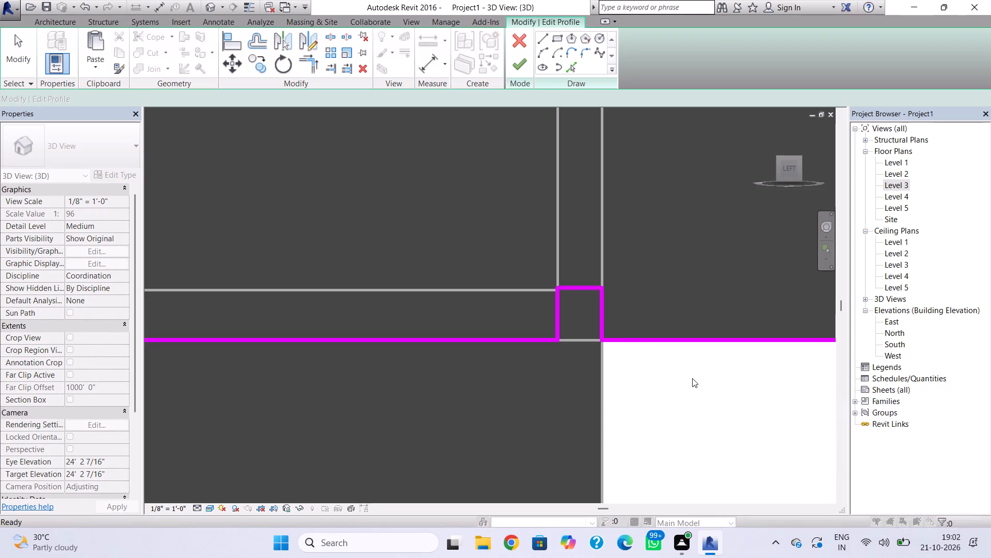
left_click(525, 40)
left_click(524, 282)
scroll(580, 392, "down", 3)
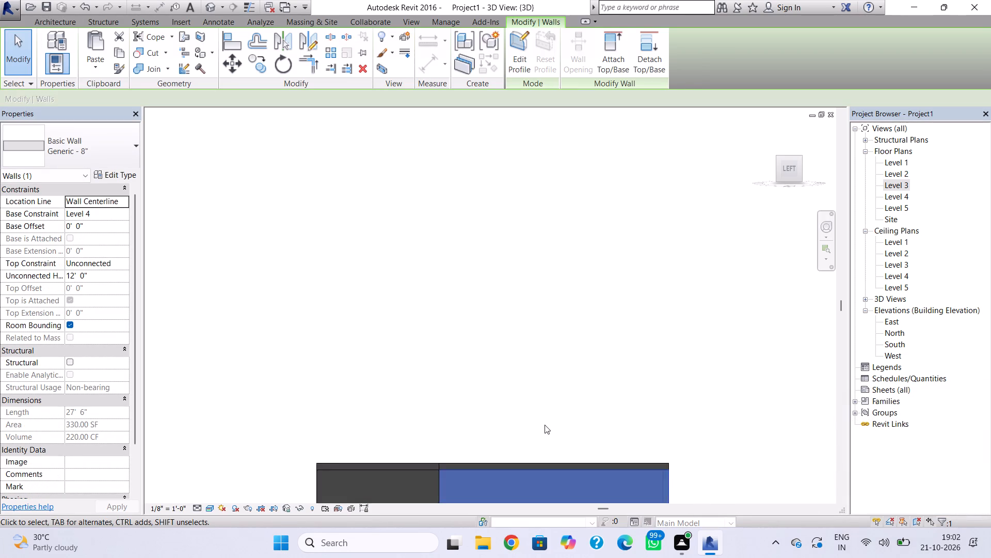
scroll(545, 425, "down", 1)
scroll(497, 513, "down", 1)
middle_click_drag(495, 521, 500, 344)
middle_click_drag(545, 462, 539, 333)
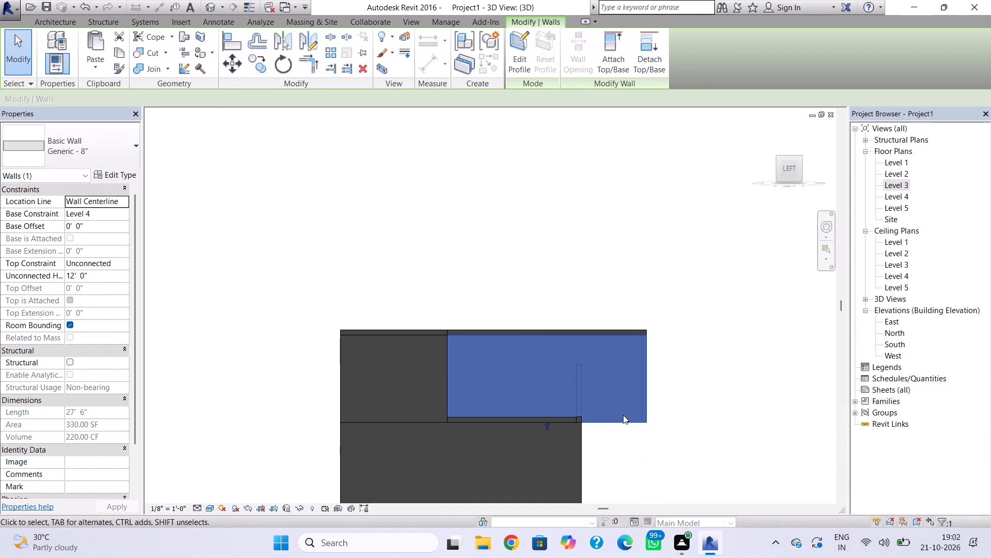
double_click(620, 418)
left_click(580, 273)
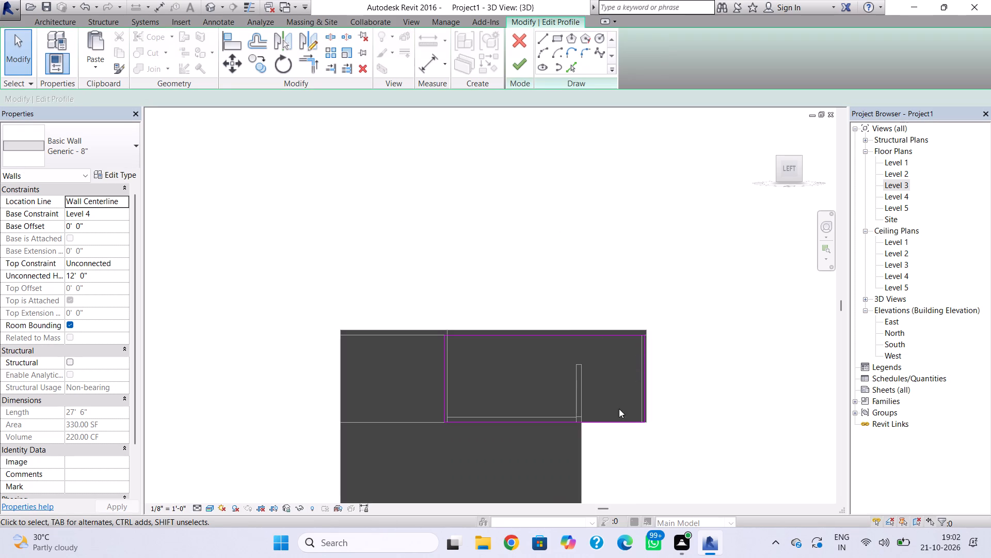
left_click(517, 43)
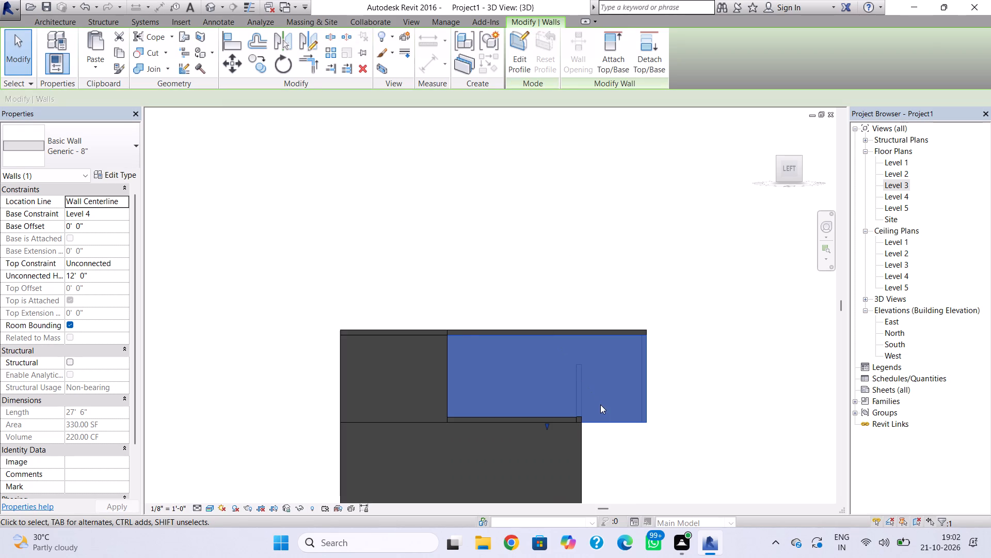
Edit the overhanging Level 4 section's west wall profile, sketching a three-sided notch about 8" wide and 9" high where the Level 3 wall meets its bottom edge.
left_click(513, 50)
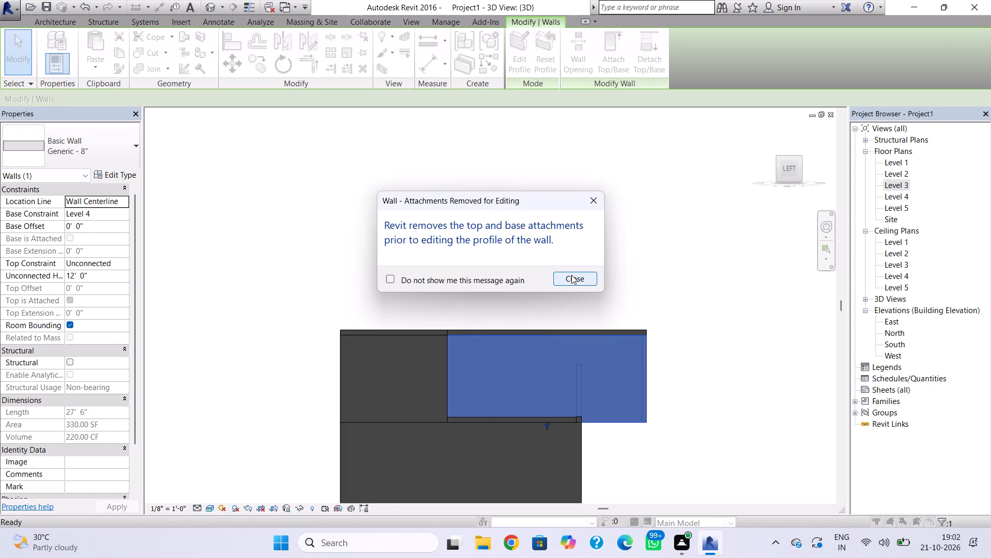
left_click(571, 275)
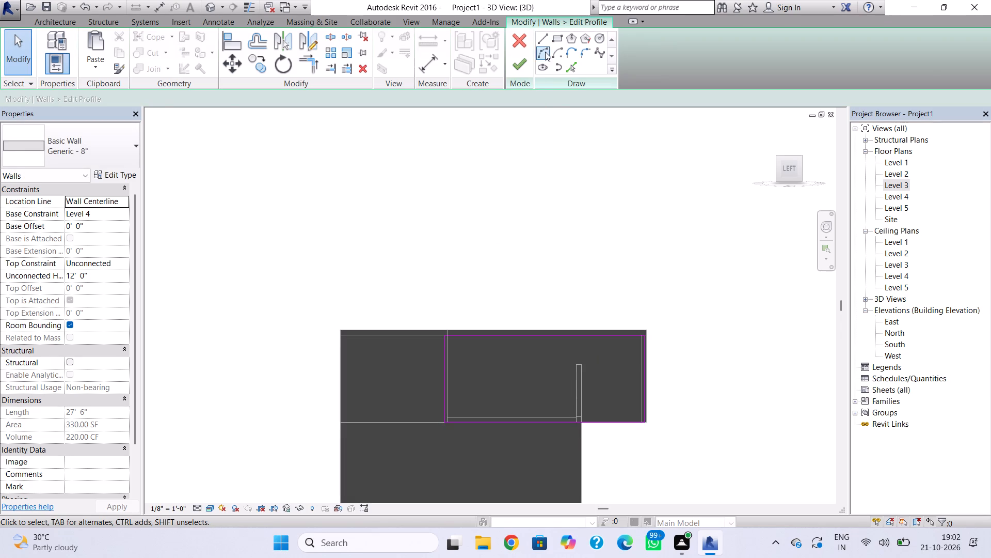
left_click(541, 39)
scroll(583, 425, "up", 2)
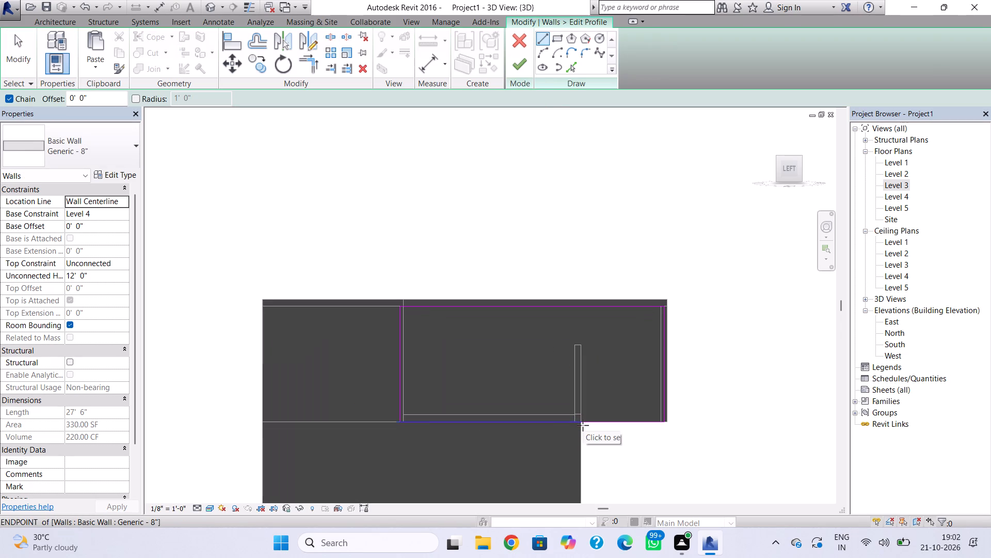
scroll(590, 417, "up", 6)
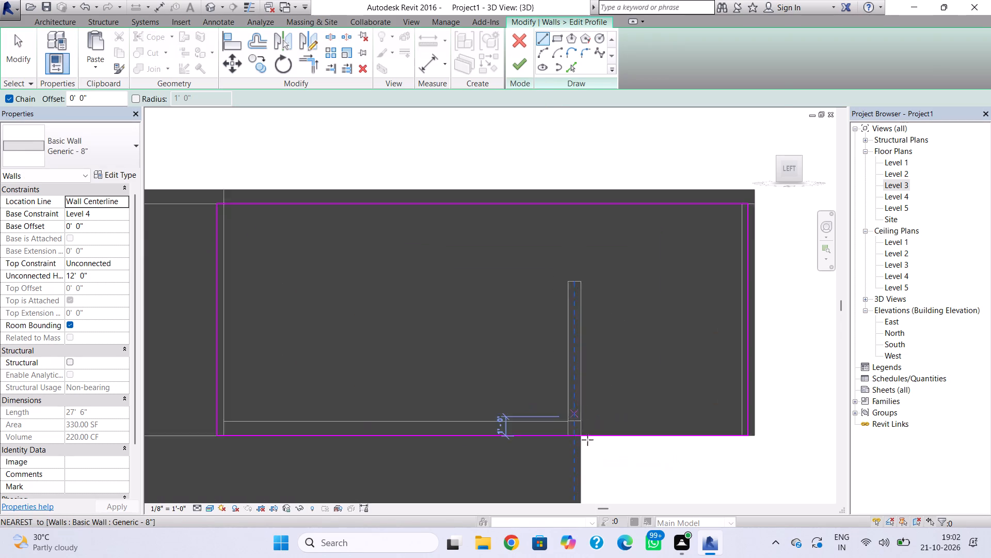
scroll(577, 445, "up", 3)
left_click(560, 437)
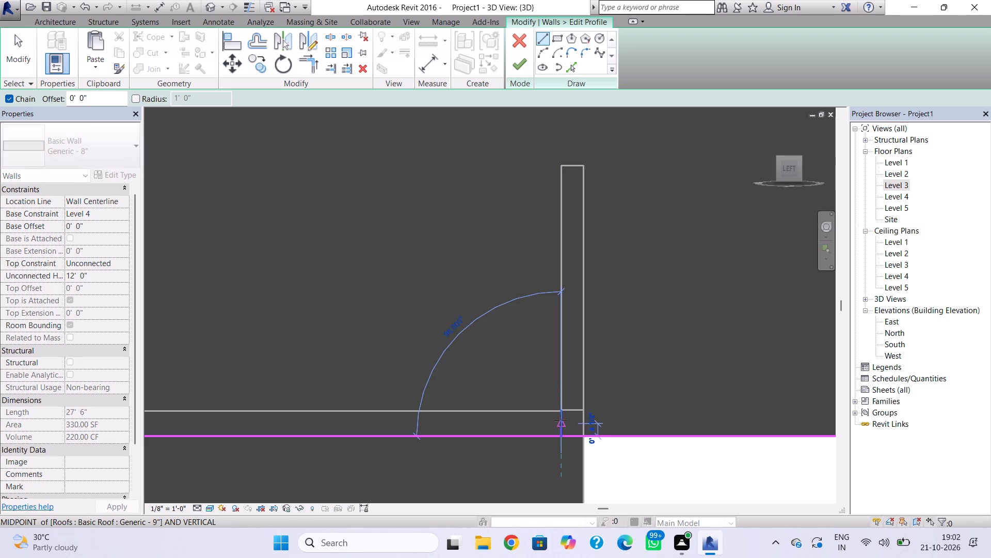
left_click(560, 412)
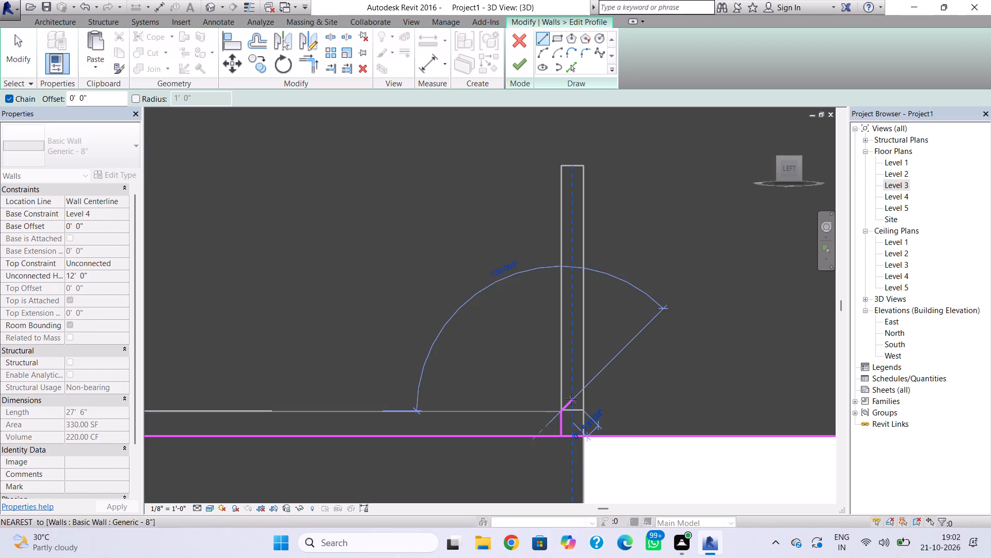
scroll(586, 411, "up", 10)
left_click(581, 410)
middle_click_drag(572, 482, 575, 363)
left_click(587, 392)
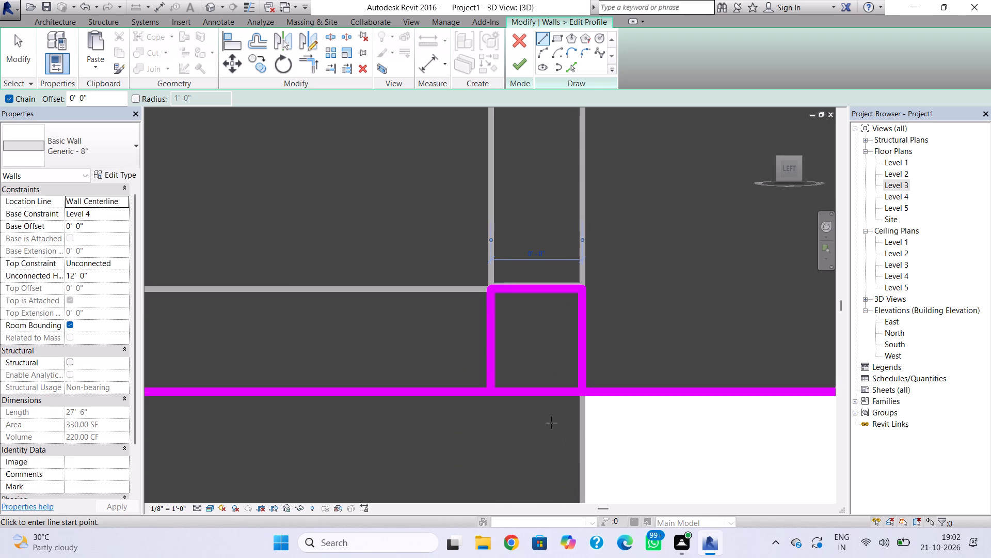
key("Escape")
Shorten the profile's bottom line from its south end to the notch's north edge, 18' 2" long, unjoining the conflicting sketch lines.
scroll(551, 418, "down", 10)
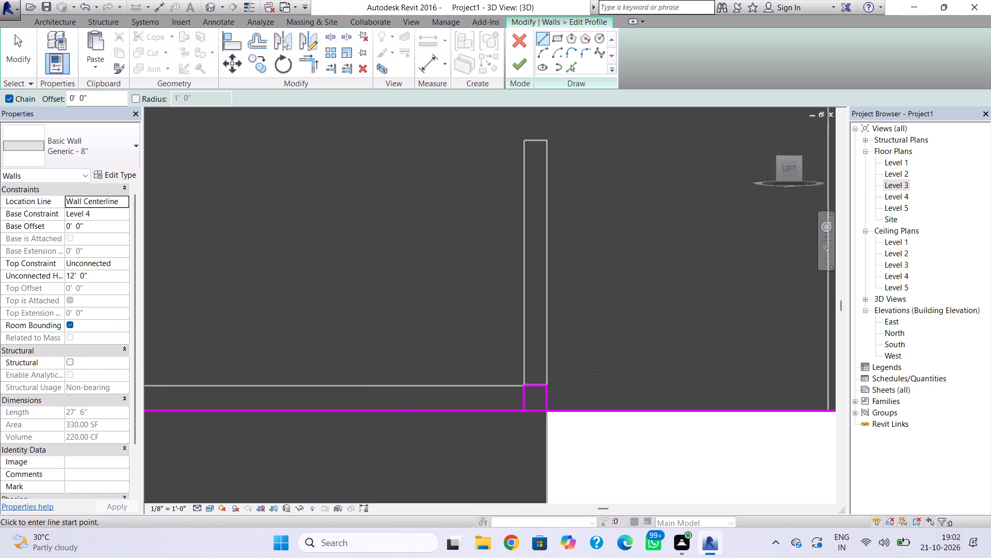
scroll(576, 413, "down", 3)
middle_click_drag(575, 415, 577, 348)
scroll(768, 340, "up", 3)
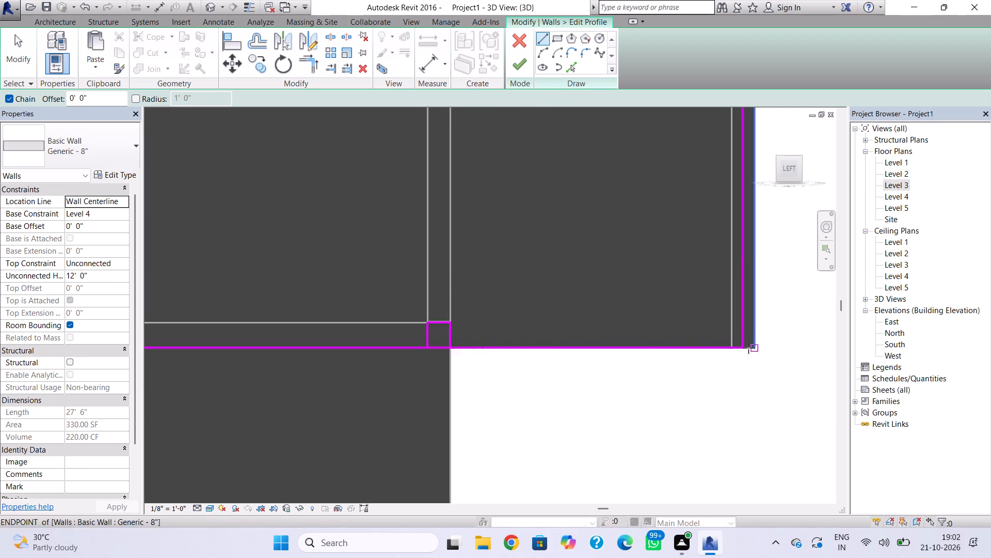
key("Escape")
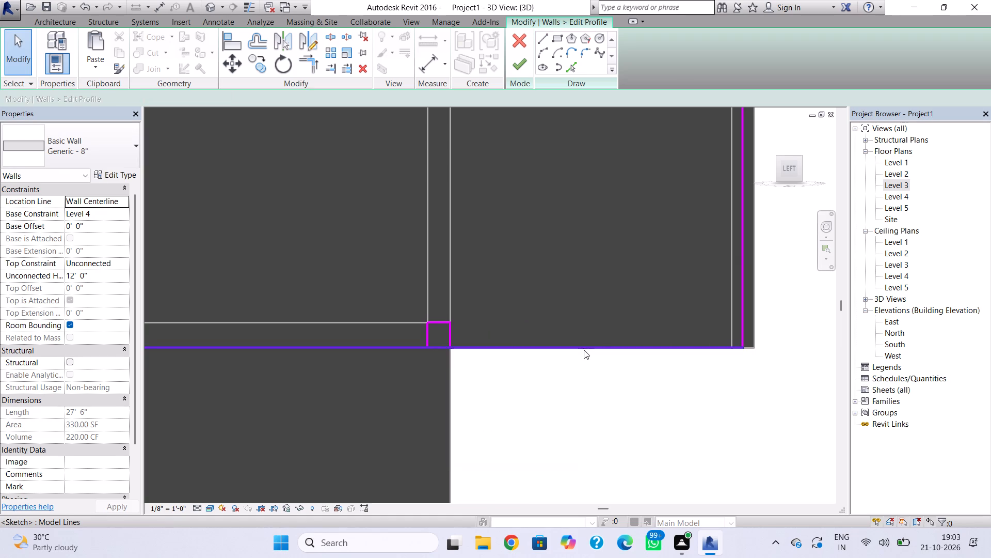
left_click(584, 350)
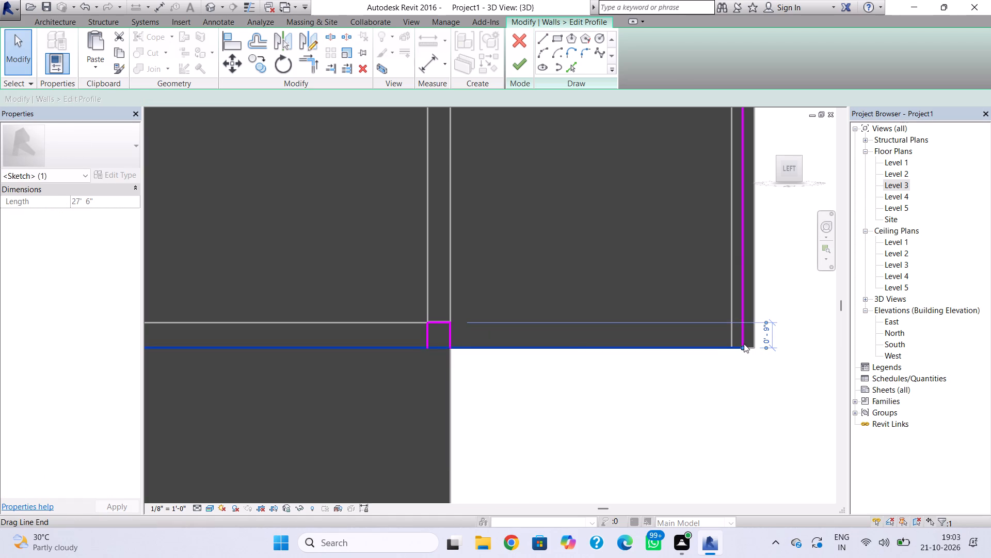
left_click_drag(742, 345, 435, 356)
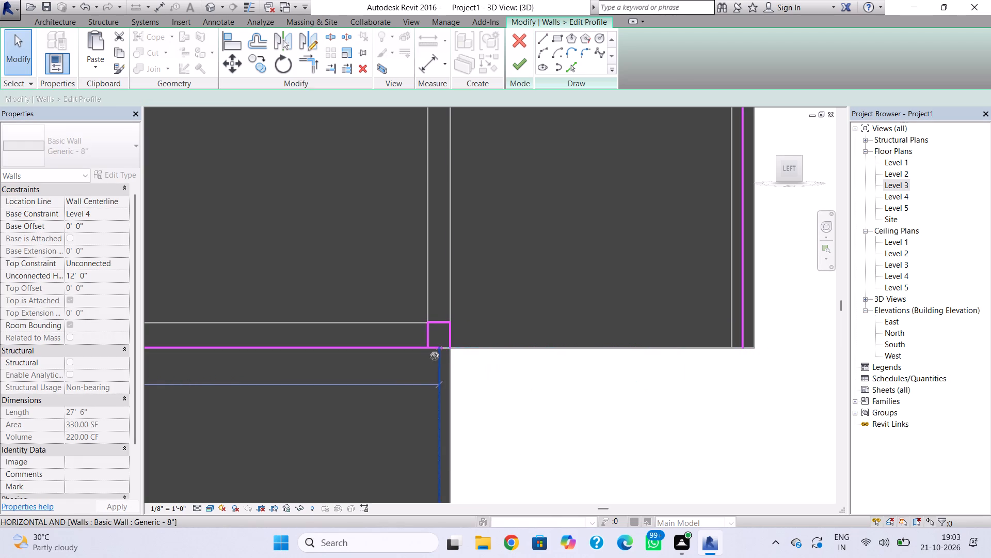
left_click_drag(435, 356, 428, 355)
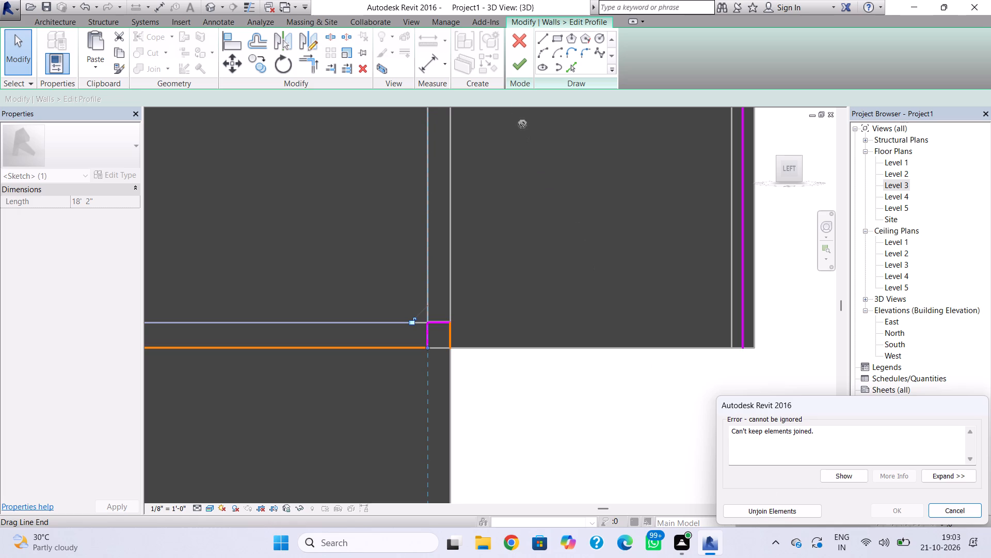
left_click(547, 35)
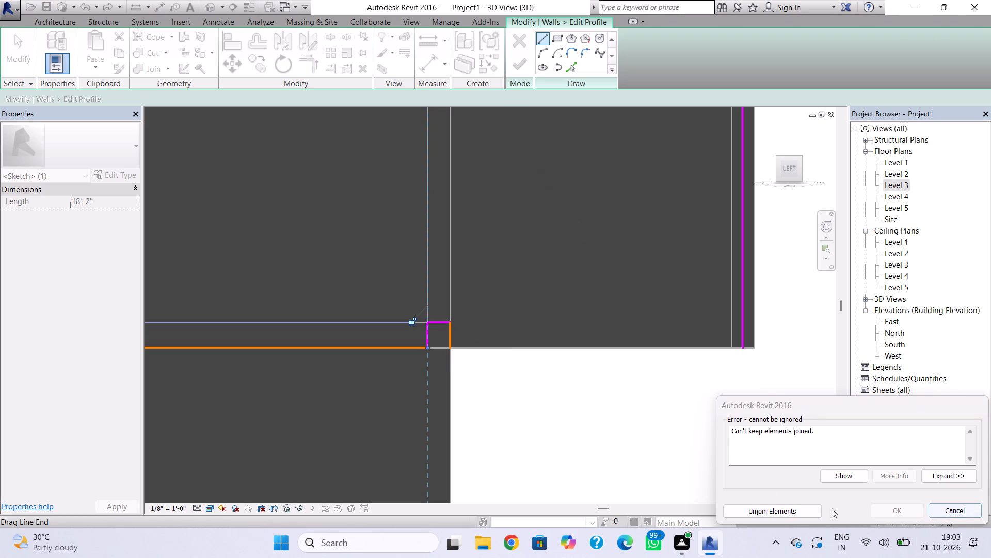
left_click(785, 510)
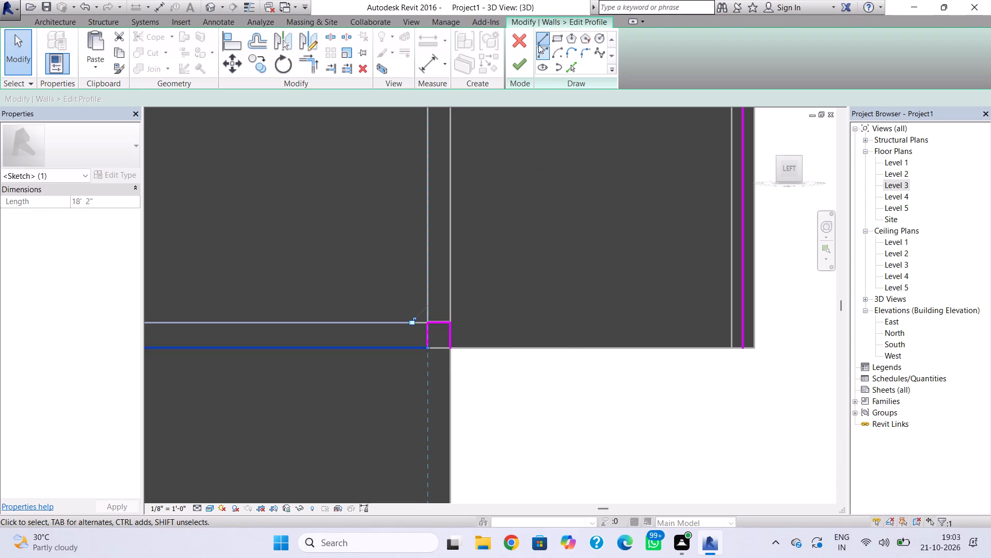
Draw a bottom line from the notch's south edge to the profile's south end and finish the profile, unjoining the conflicting elements.
left_click(543, 39)
left_click(451, 348)
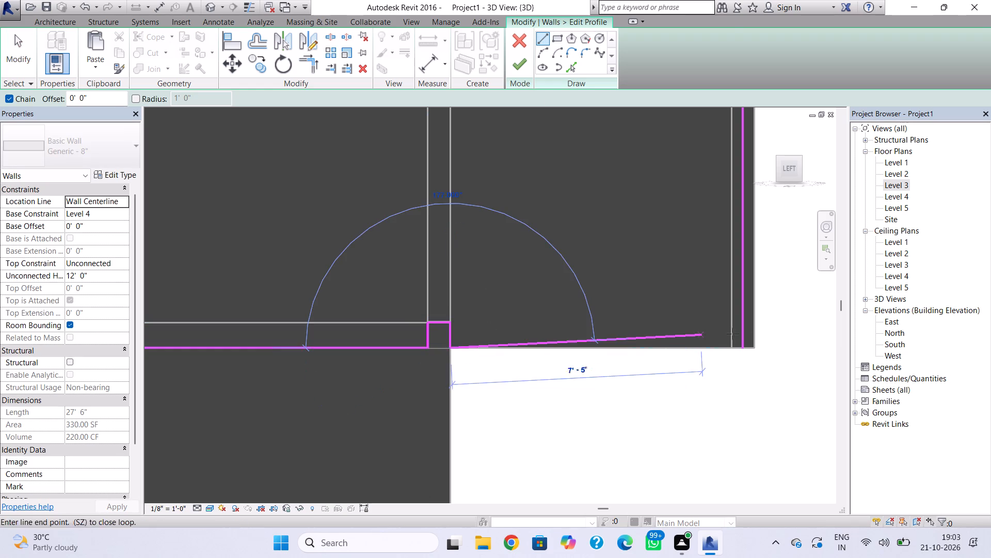
left_click(745, 342)
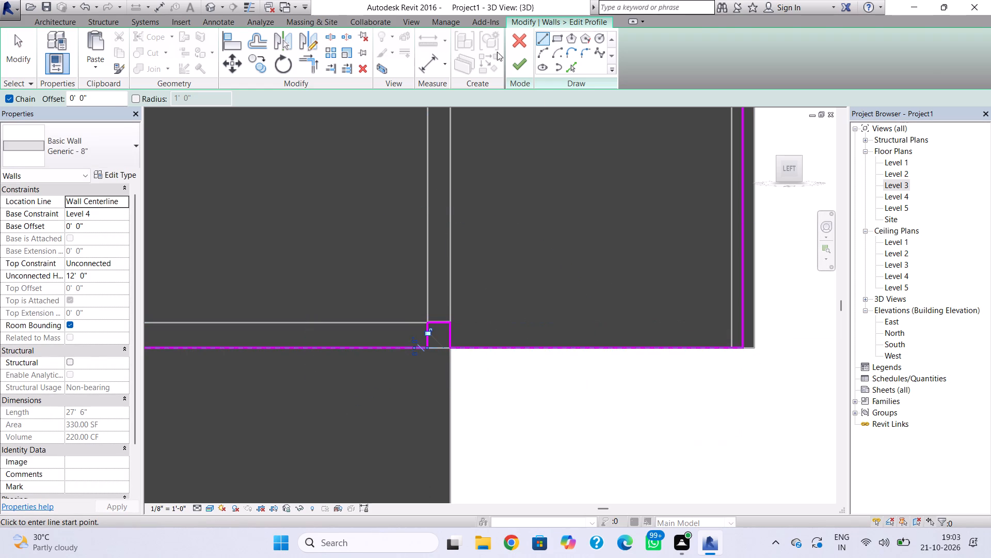
left_click(516, 67)
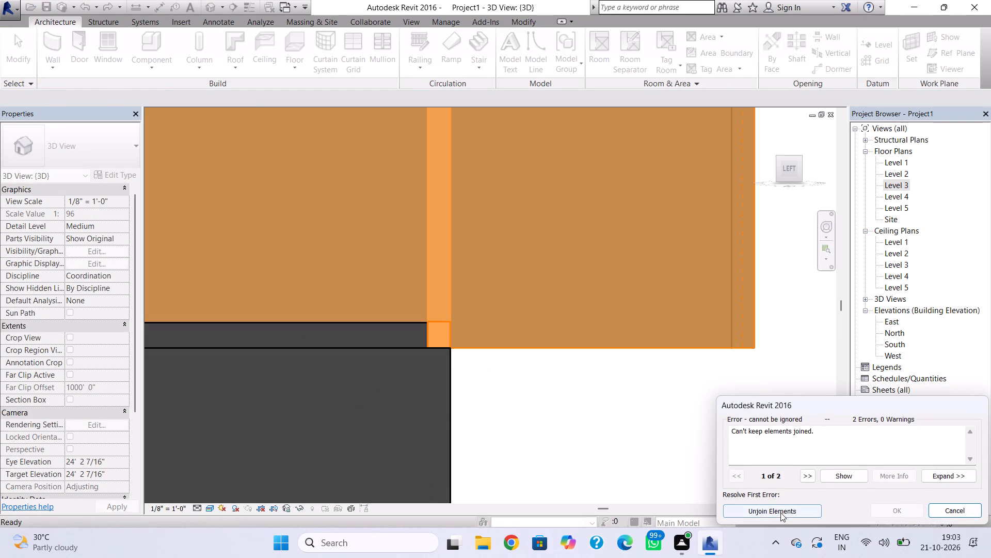
left_click(780, 513)
left_click(812, 517)
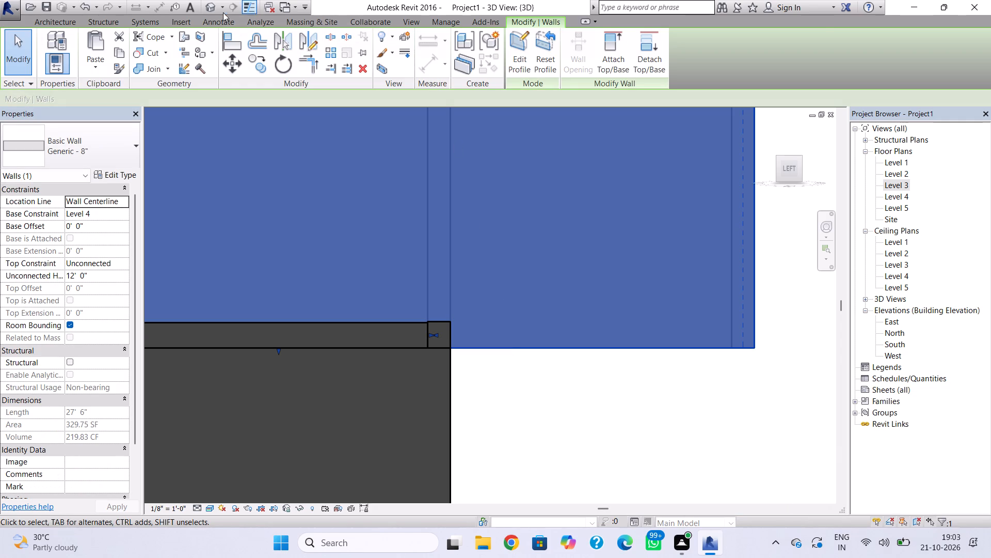
Examine the underside of the overhanging Level 4 section and its junction with the Level 3 walls in 3D.
left_click(213, 10)
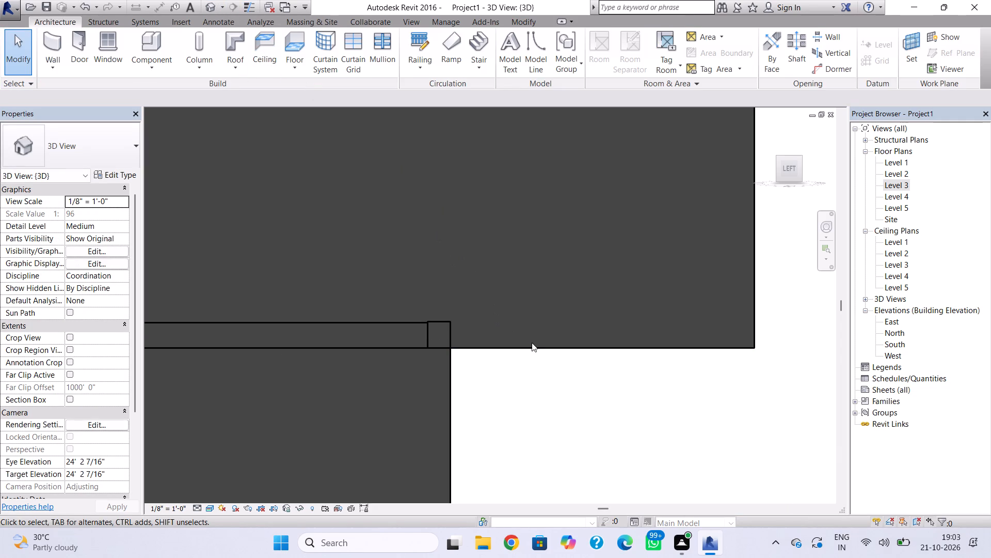
right_click_drag(574, 361, 488, 367, "ctrl")
key("Escape")
right_click_drag(547, 422, 468, 363, "shift")
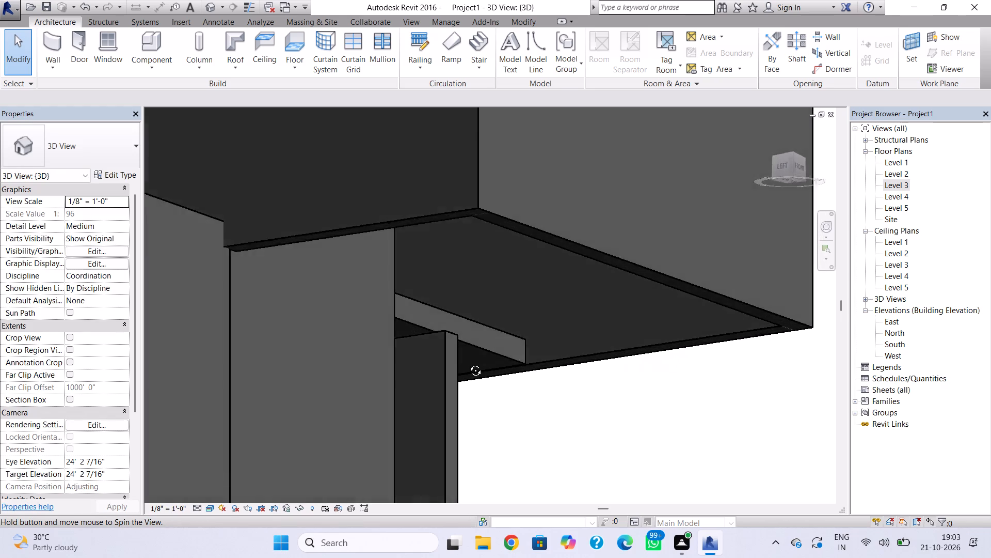
right_click_drag(468, 363, 440, 334, "shift")
middle_click_drag(438, 342, 637, 371)
scroll(439, 342, "down", 1)
right_click_drag(560, 370, 509, 372, "shift")
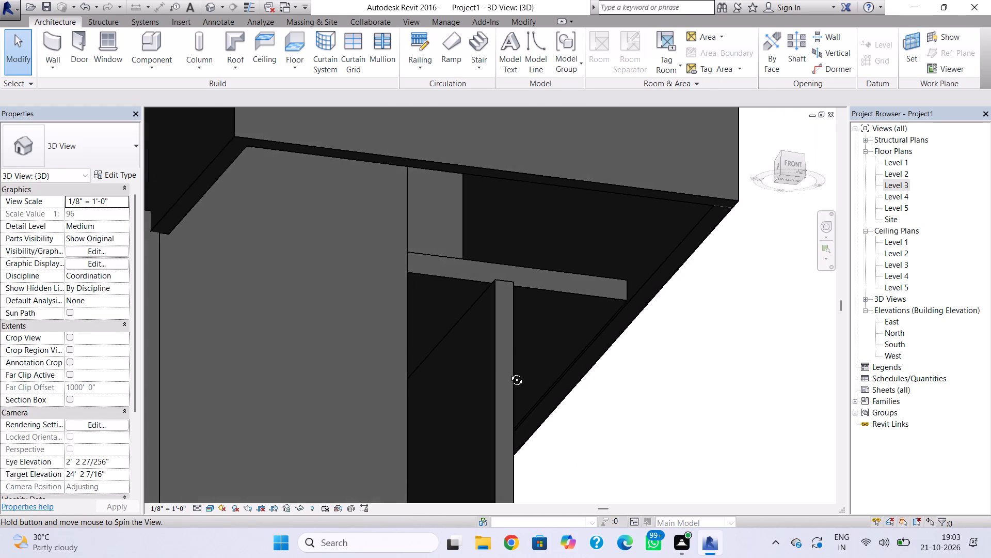
right_click_drag(509, 372, 473, 382, "shift")
middle_click_drag(475, 382, 665, 379)
scroll(327, 351, "down", 1)
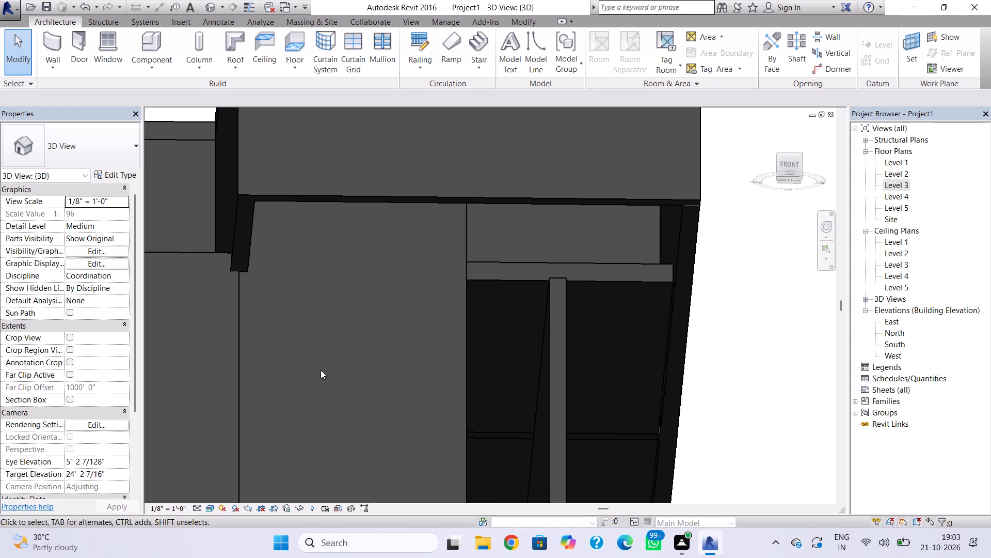
scroll(321, 370, "down", 1)
middle_click_drag(344, 379, 404, 373)
scroll(396, 384, "down", 2)
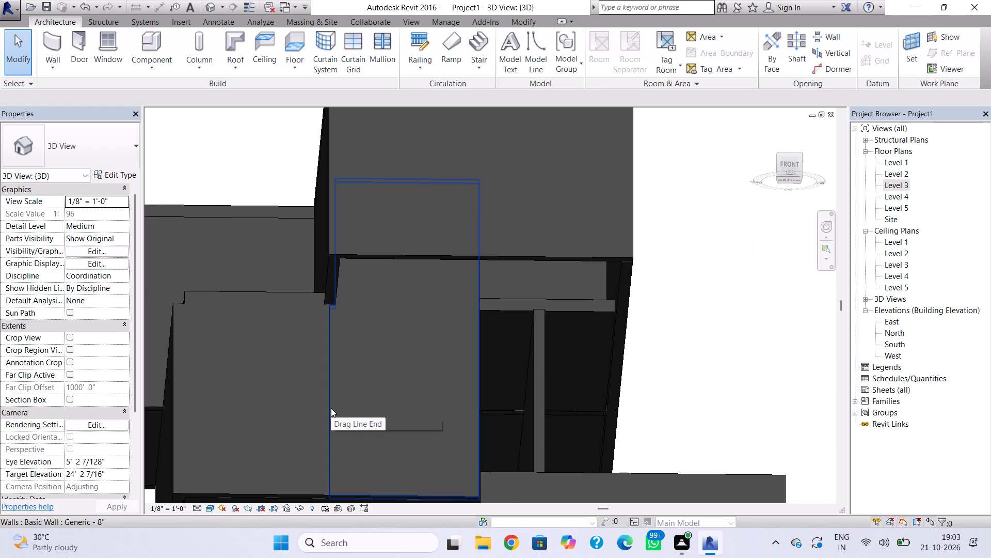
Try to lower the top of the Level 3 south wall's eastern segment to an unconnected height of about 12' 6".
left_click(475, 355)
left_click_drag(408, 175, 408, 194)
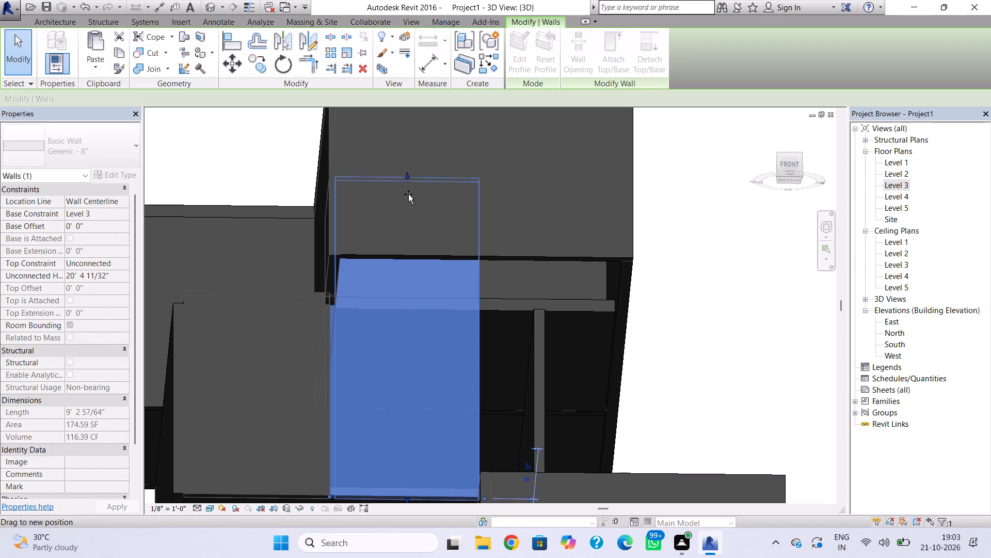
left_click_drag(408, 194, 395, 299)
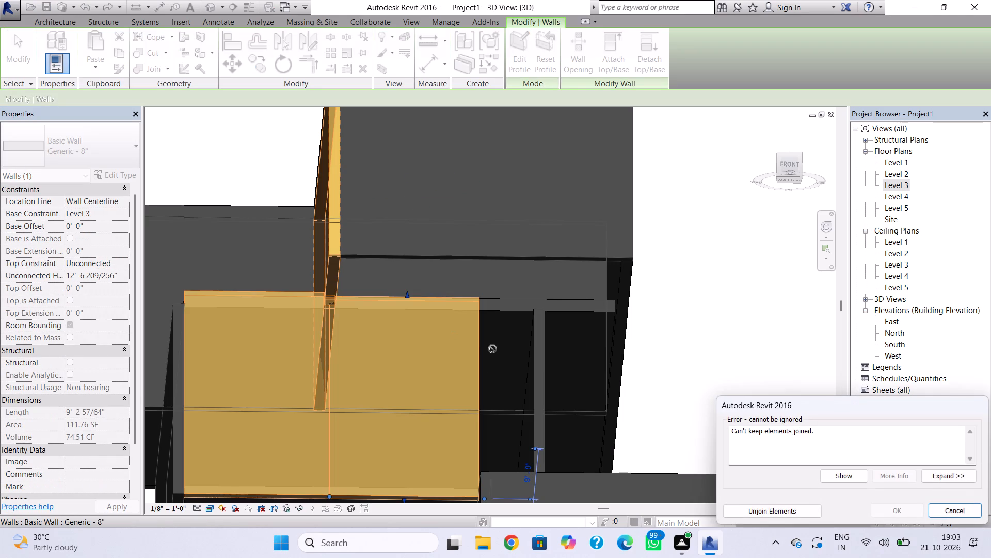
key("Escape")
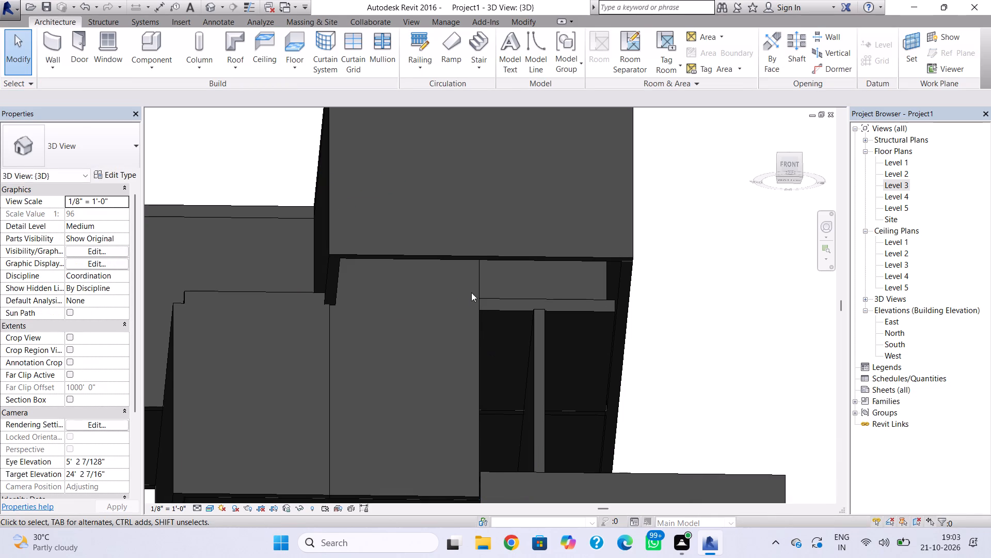
Set the unconnected height of the Level 3 south wall's eastern segment to 12'.
left_click(476, 289)
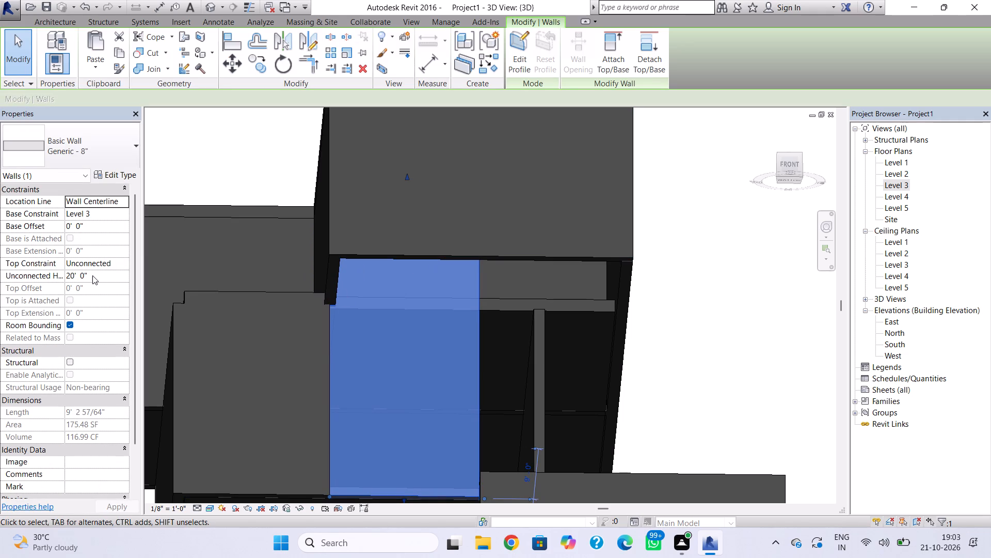
left_click(92, 275)
left_click_drag(92, 275, 24, 286)
type("12'")
key("Return")
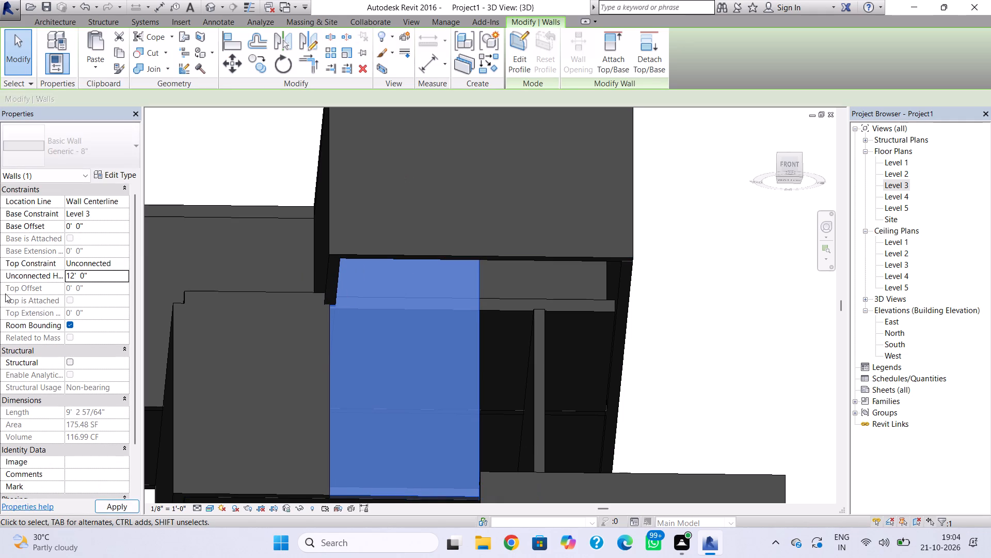
key("Escape")
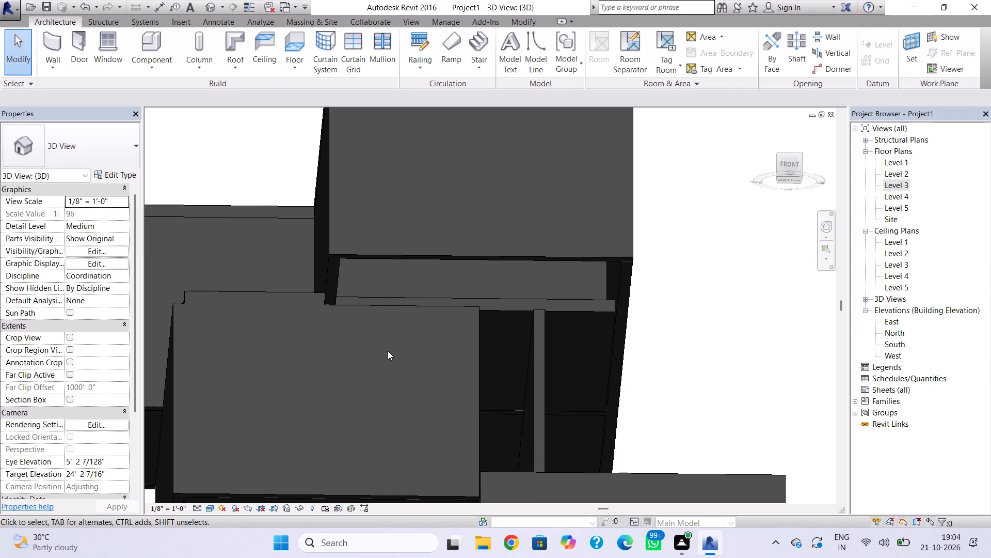
Review the Level 4 roof's footprint sketch in the Level 3 floor plan and finish it without attaching the walls.
right_click_drag(310, 396, 373, 436, "shift")
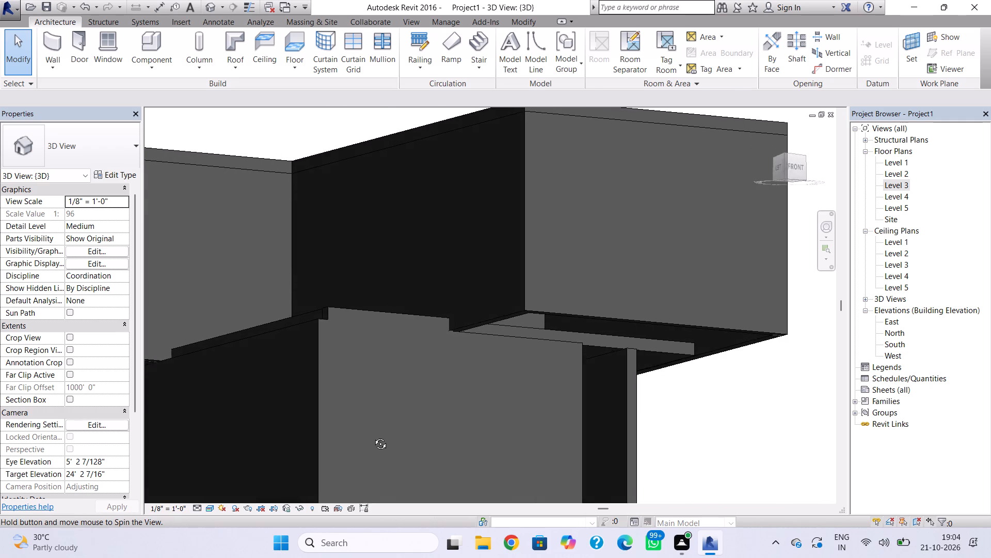
right_click_drag(373, 436, 392, 424, "shift")
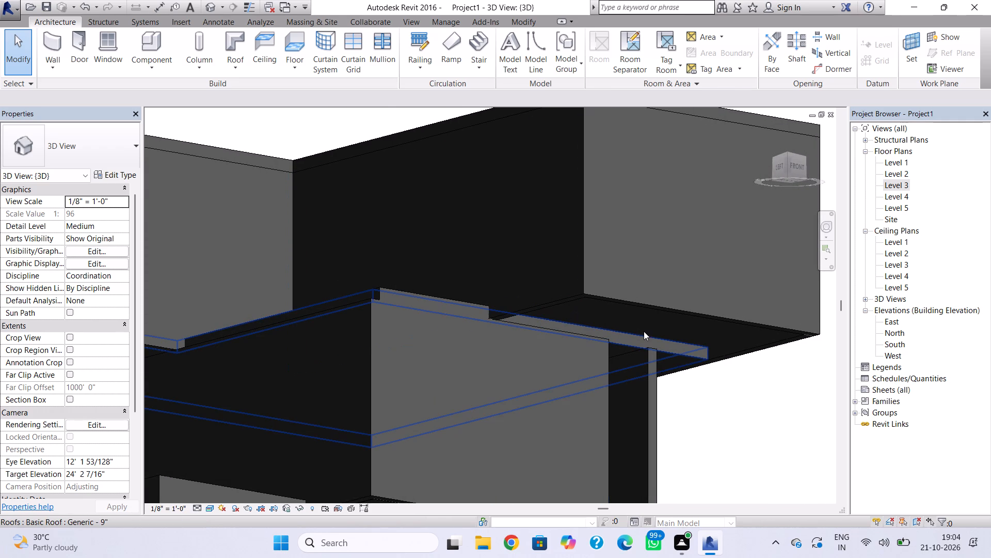
left_click(671, 342)
left_click(671, 342)
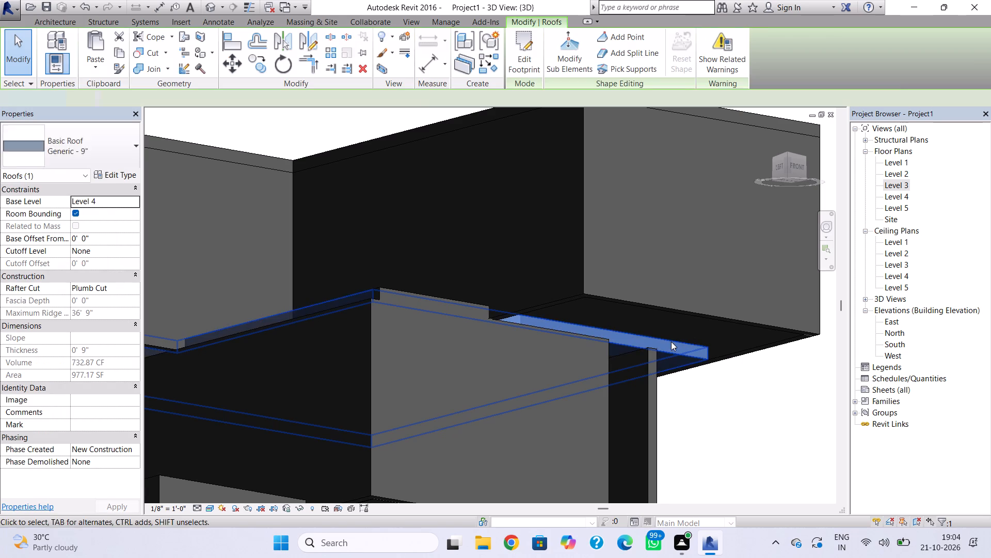
double_click(902, 189)
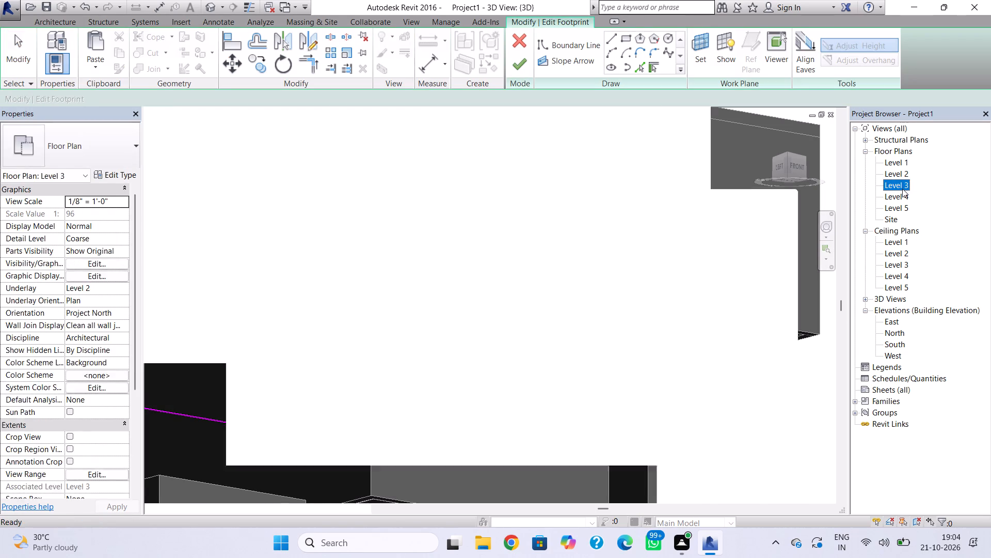
scroll(588, 396, "down", 1)
middle_click_drag(588, 396, 498, 339)
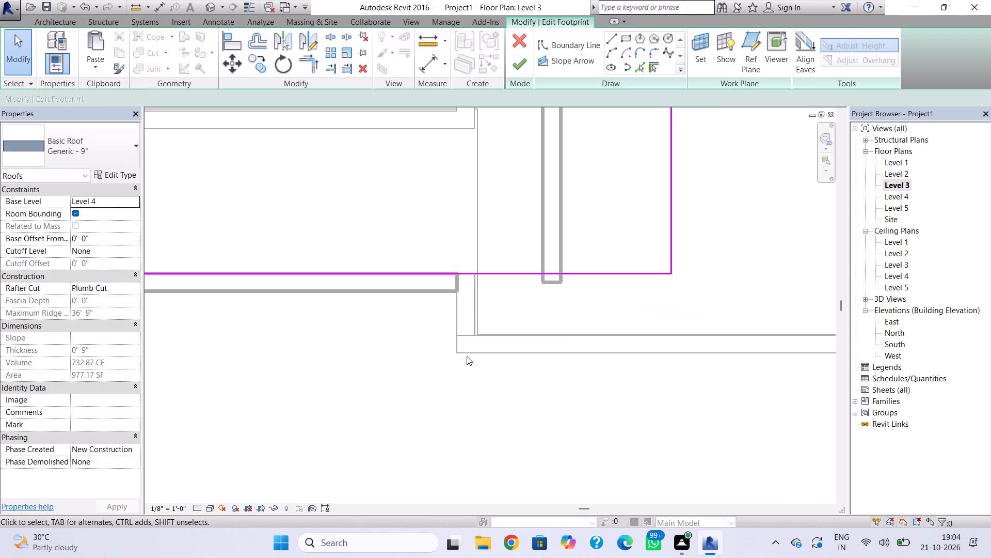
scroll(467, 356, "down", 2)
scroll(441, 390, "down", 4)
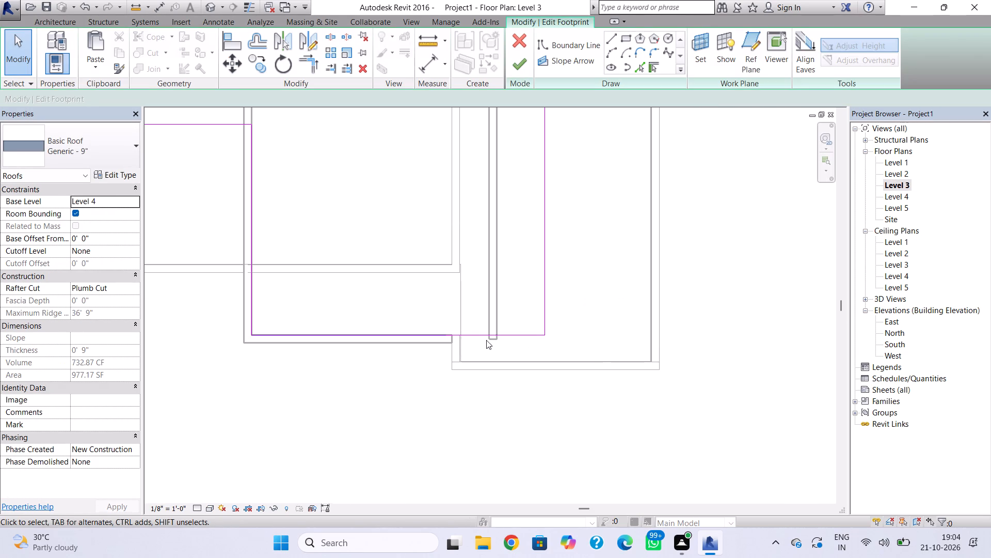
left_click(523, 71)
left_click(529, 289)
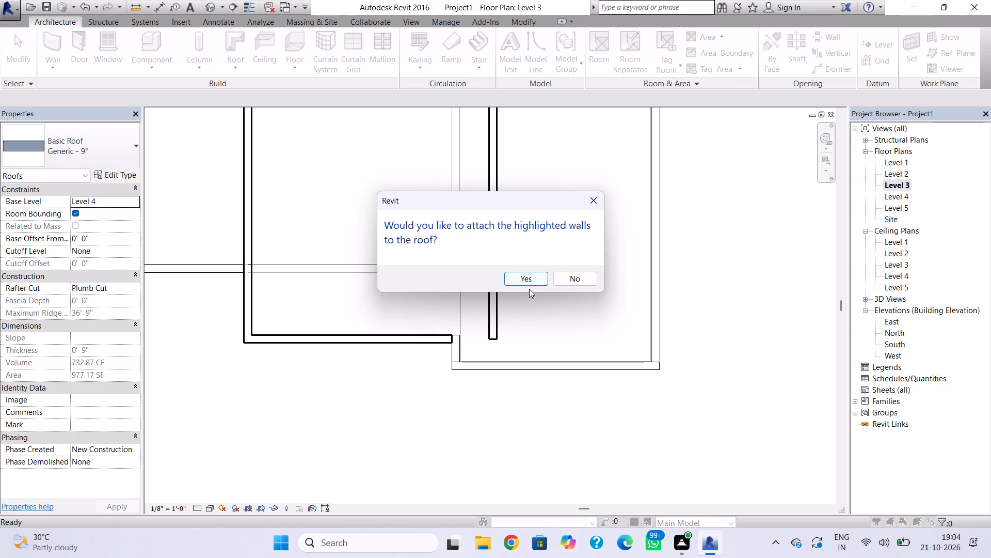
left_click(571, 285)
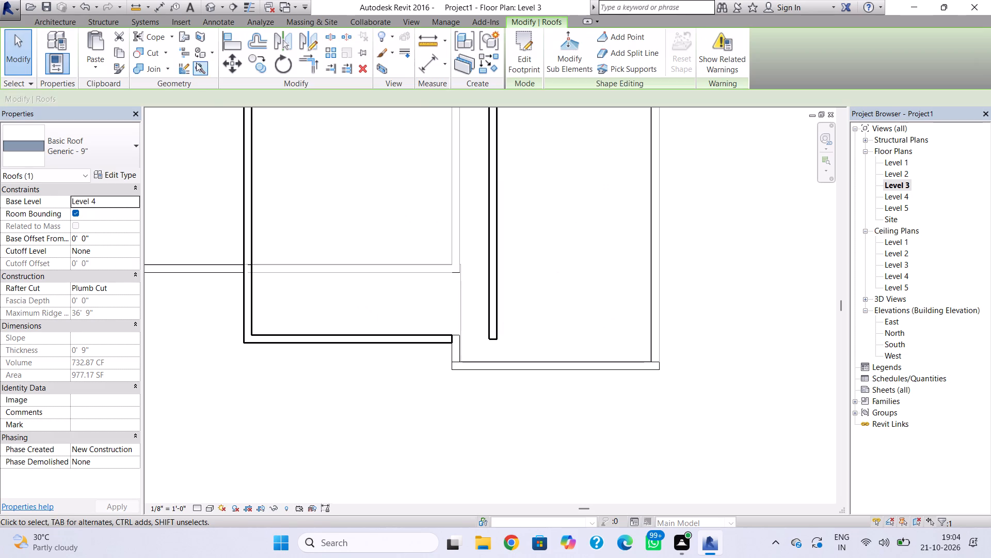
Inspect the Level 3 south wall, the roof edge and the Level 4 overhang in 3D from below, the side and the front.
left_click(210, 6)
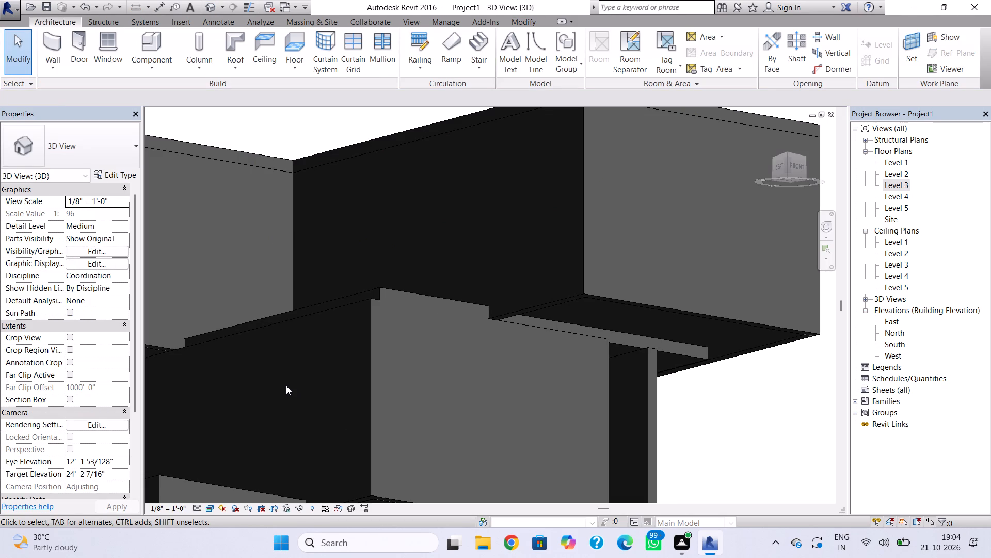
right_click_drag(282, 393, 316, 554, "shift")
right_click_drag(378, 501, 315, 295, "shift")
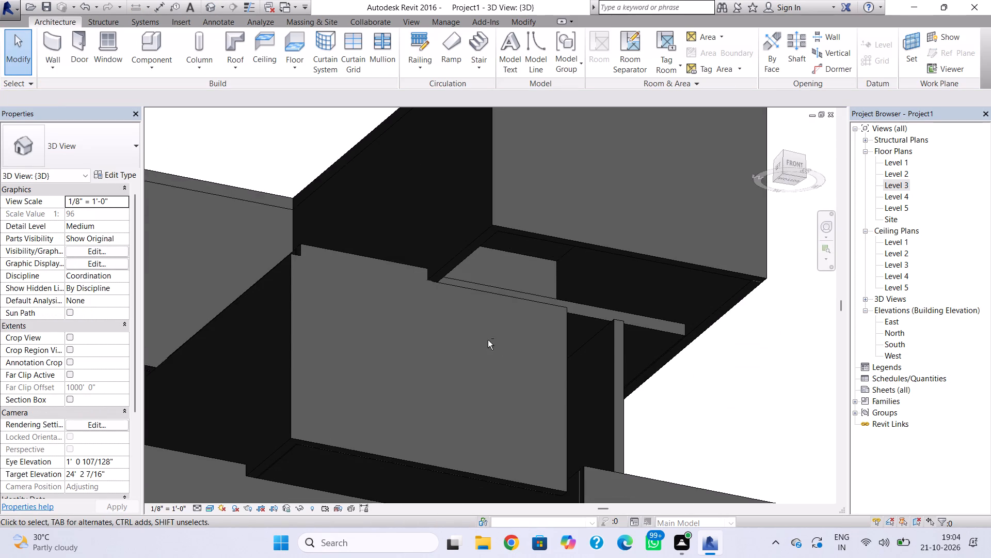
right_click_drag(495, 340, 456, 368, "shift")
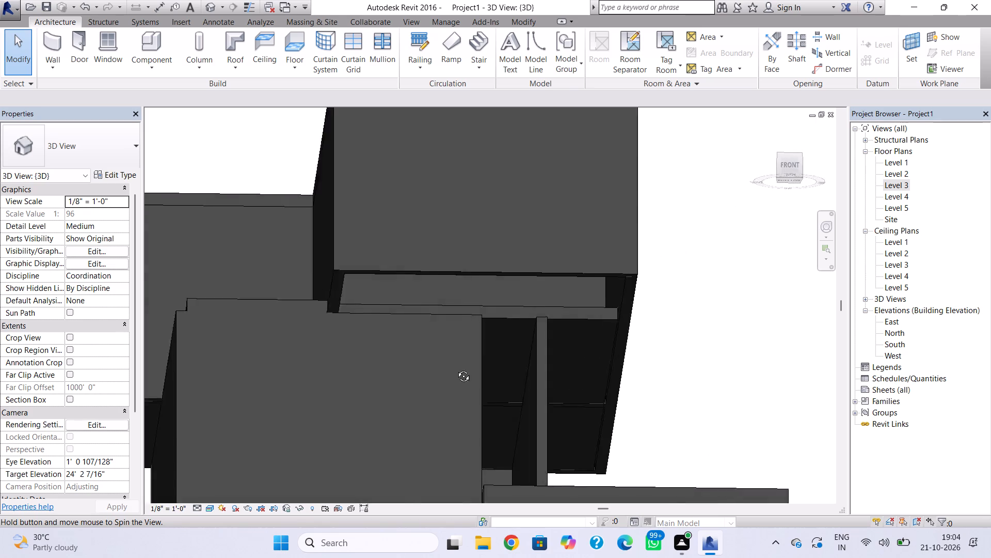
right_click_drag(456, 368, 474, 381, "shift")
scroll(472, 383, "down", 1, "shift")
middle_click_drag(471, 382, 462, 320, "shift")
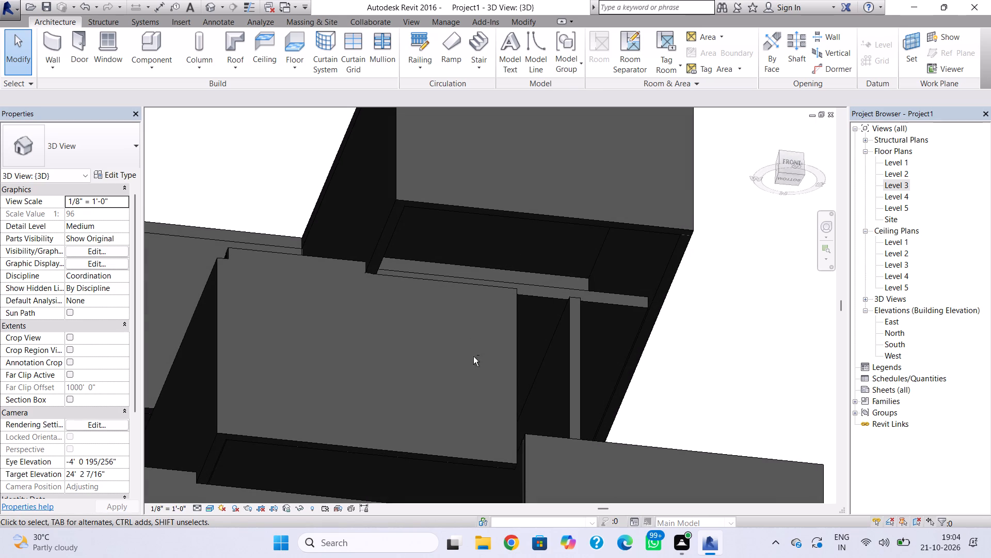
right_click_drag(472, 363, 544, 460, "shift")
scroll(542, 451, "down", 2)
middle_click_drag(487, 404, 402, 389)
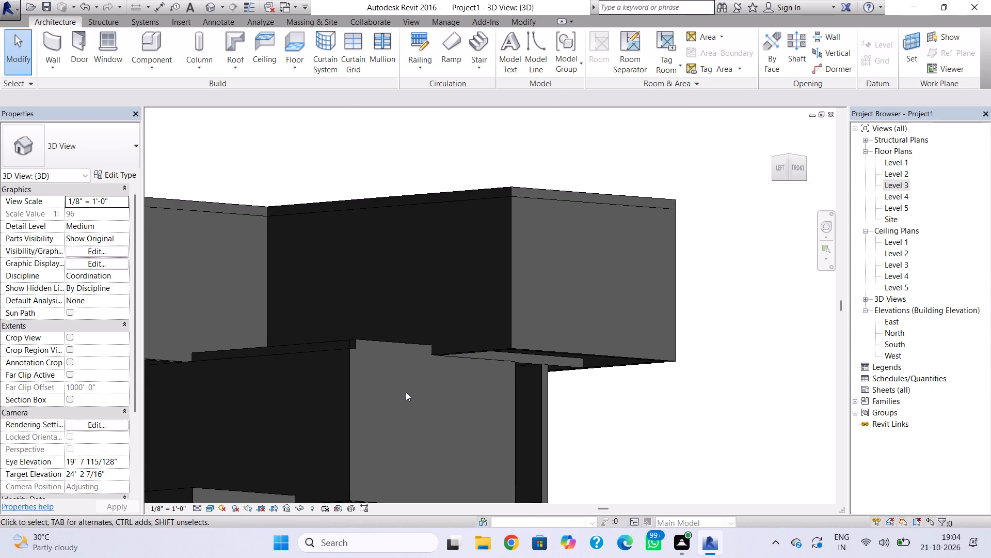
scroll(414, 418, "down", 2)
middle_click_drag(419, 428, 405, 357)
right_click_drag(452, 438, 522, 444, "shift")
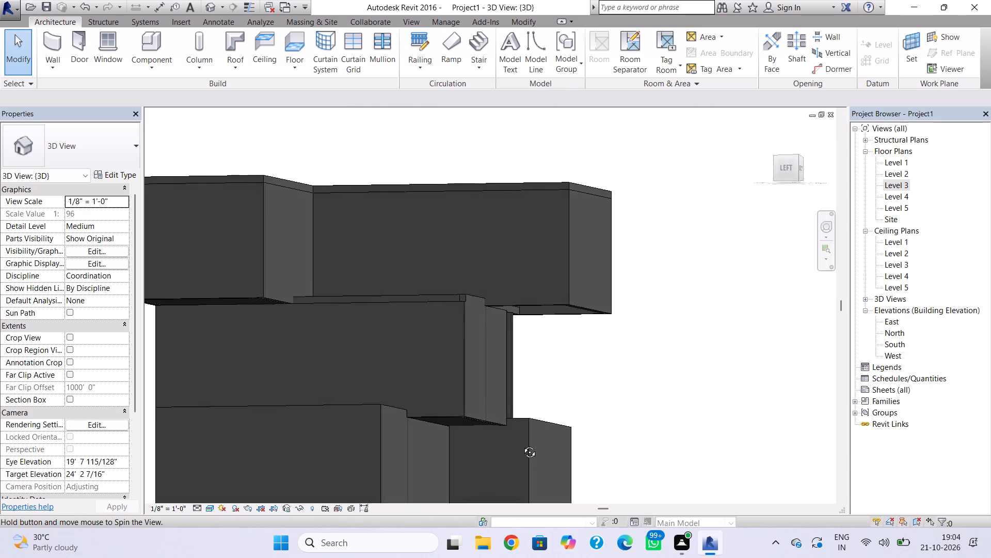
right_click_drag(522, 444, 359, 395, "shift")
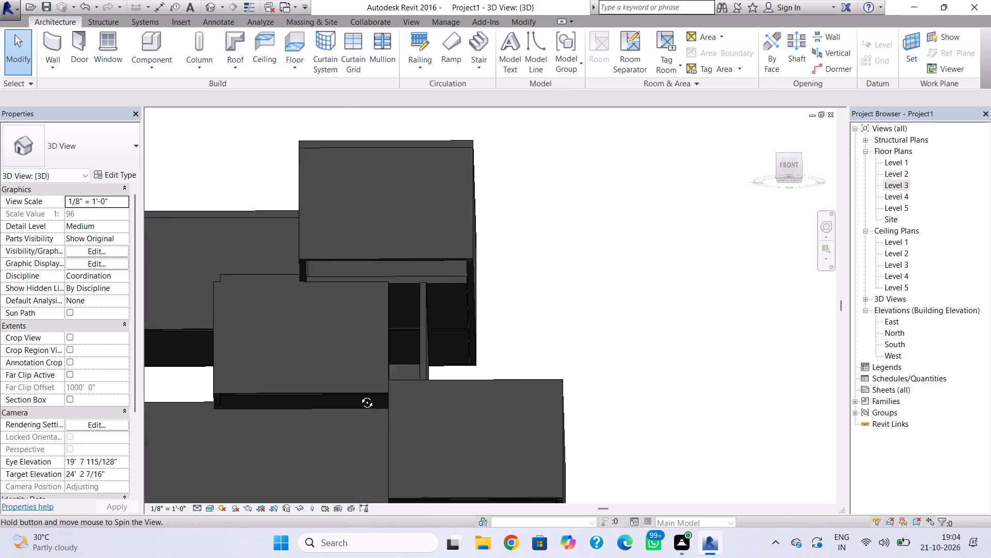
right_click_drag(359, 395, 378, 500, "shift")
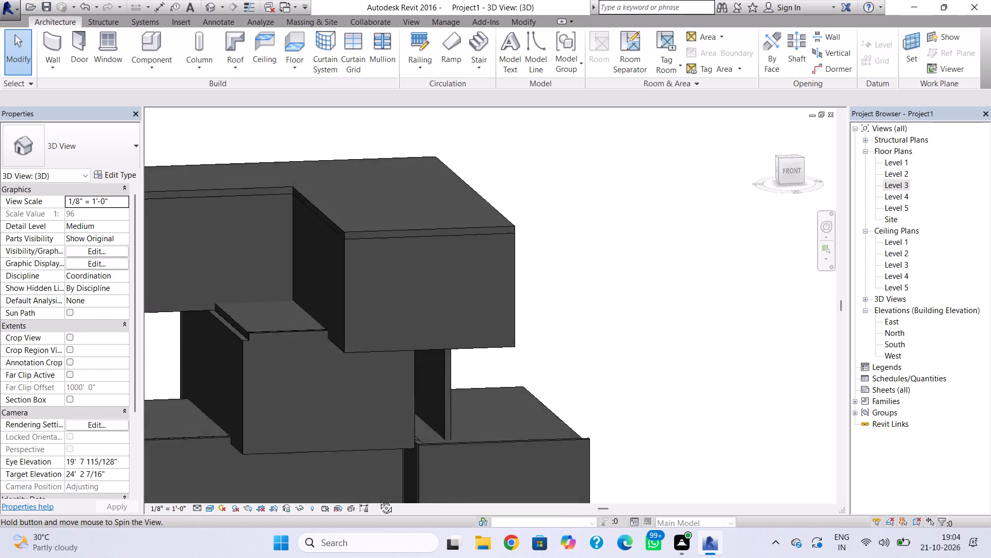
right_click_drag(378, 500, 396, 430, "shift")
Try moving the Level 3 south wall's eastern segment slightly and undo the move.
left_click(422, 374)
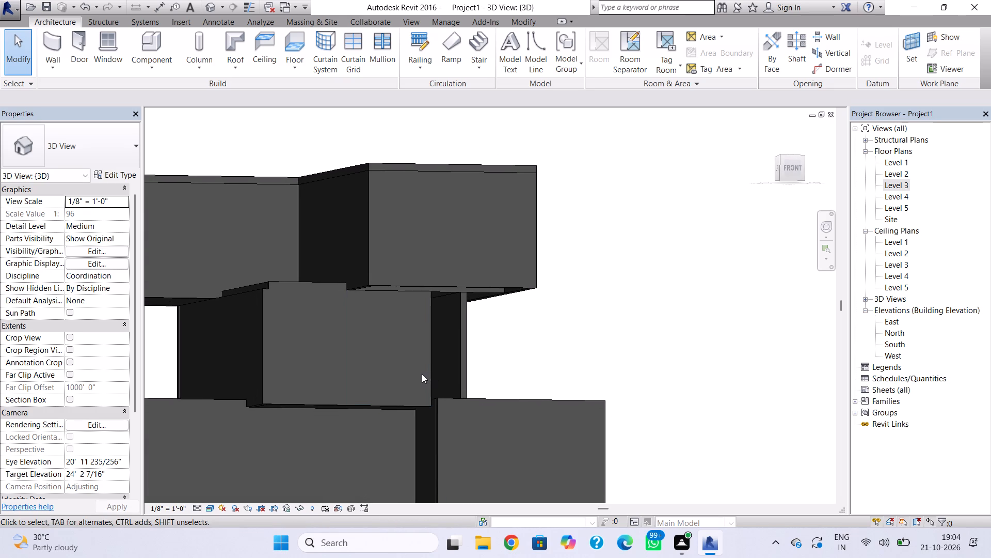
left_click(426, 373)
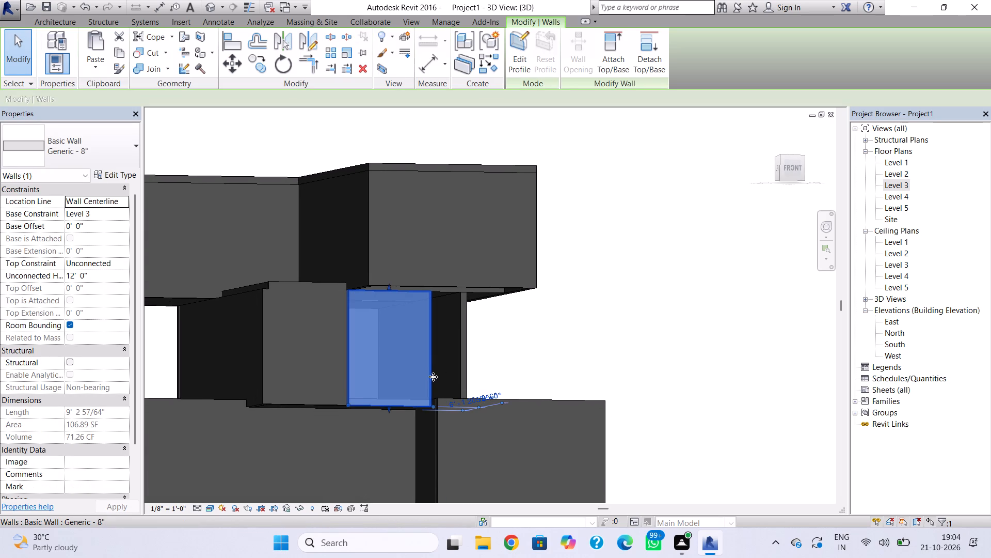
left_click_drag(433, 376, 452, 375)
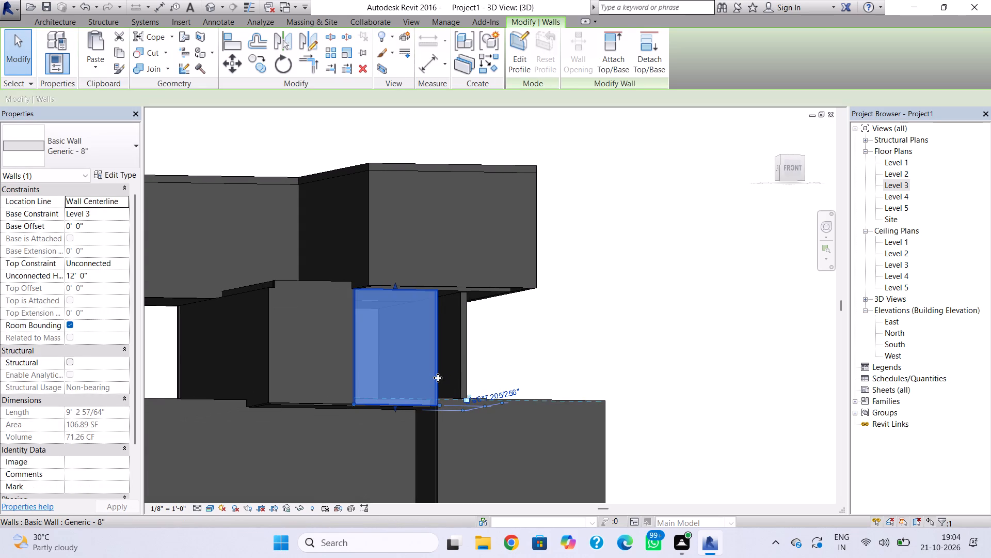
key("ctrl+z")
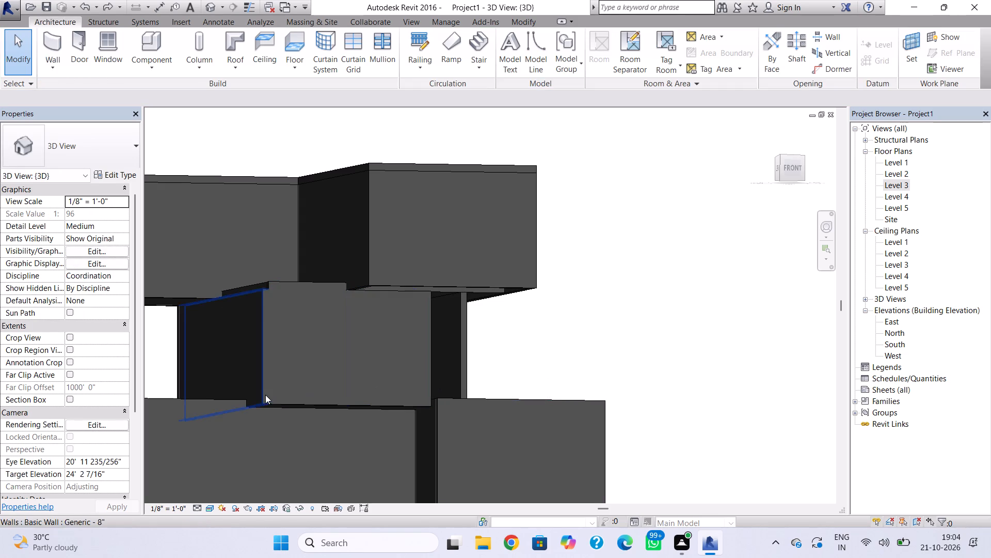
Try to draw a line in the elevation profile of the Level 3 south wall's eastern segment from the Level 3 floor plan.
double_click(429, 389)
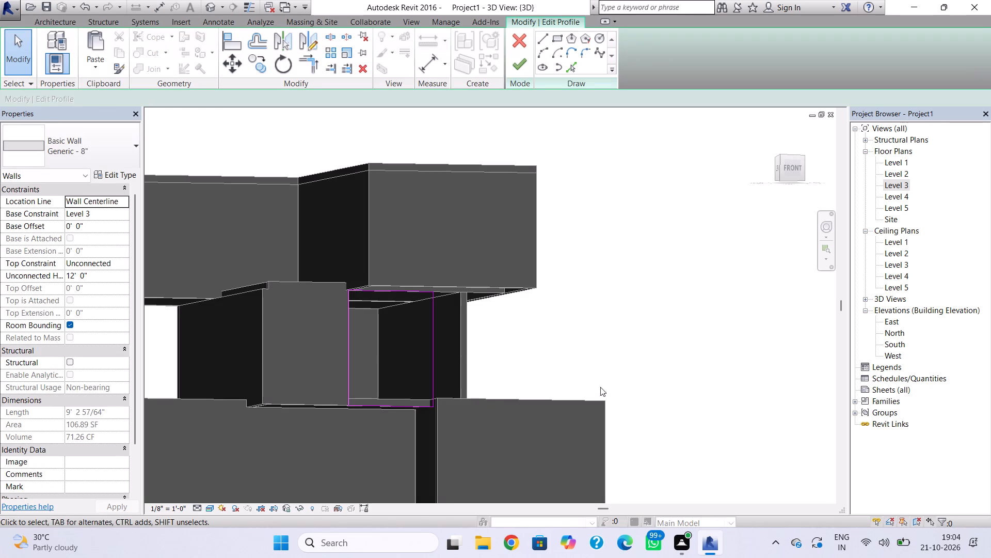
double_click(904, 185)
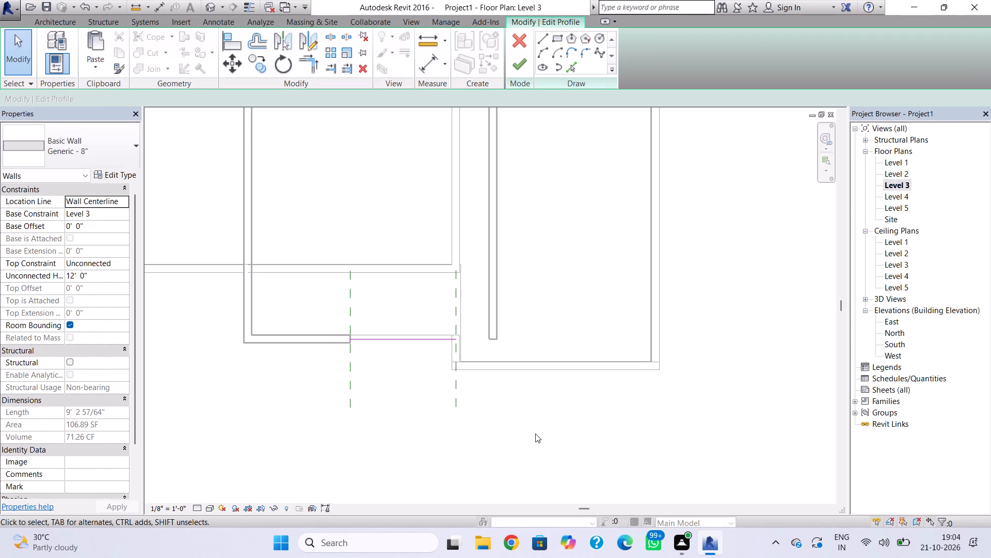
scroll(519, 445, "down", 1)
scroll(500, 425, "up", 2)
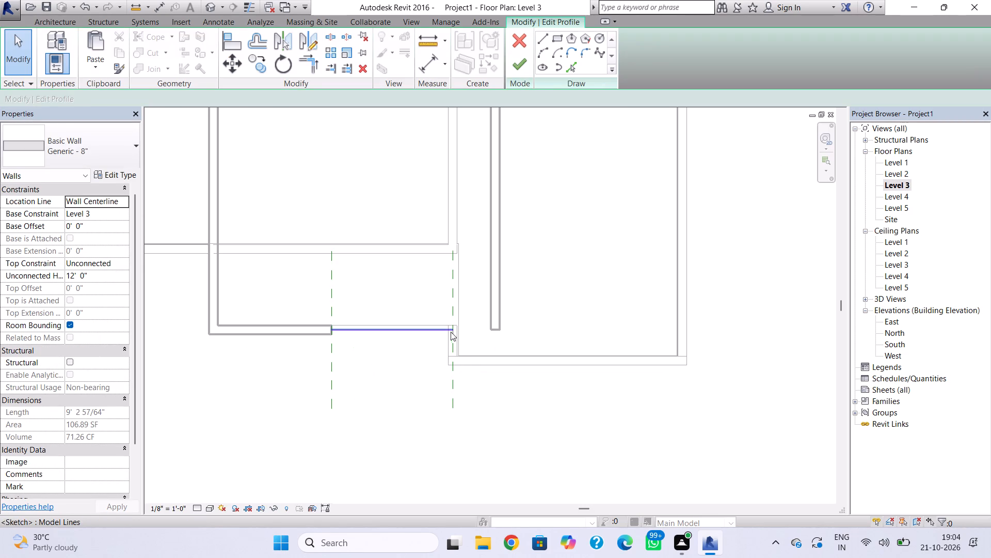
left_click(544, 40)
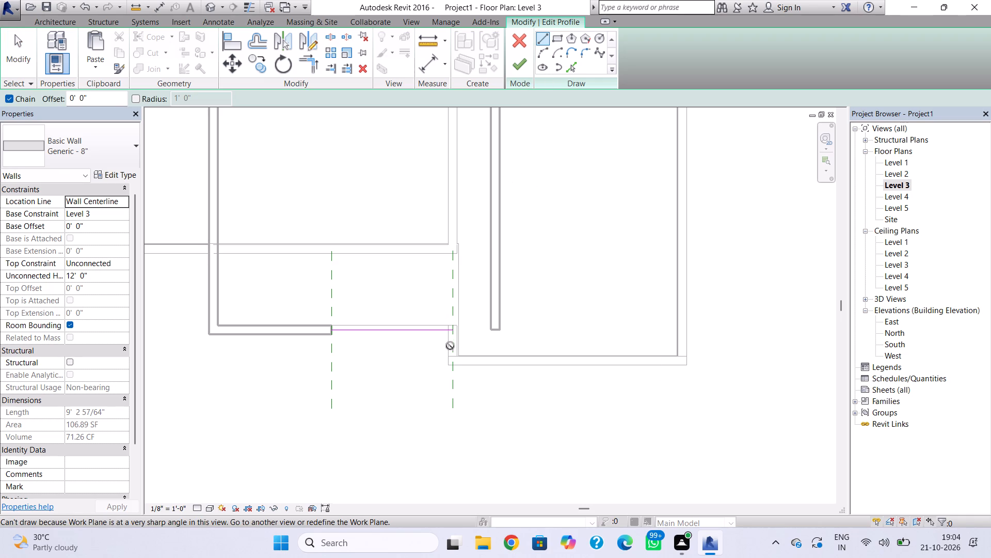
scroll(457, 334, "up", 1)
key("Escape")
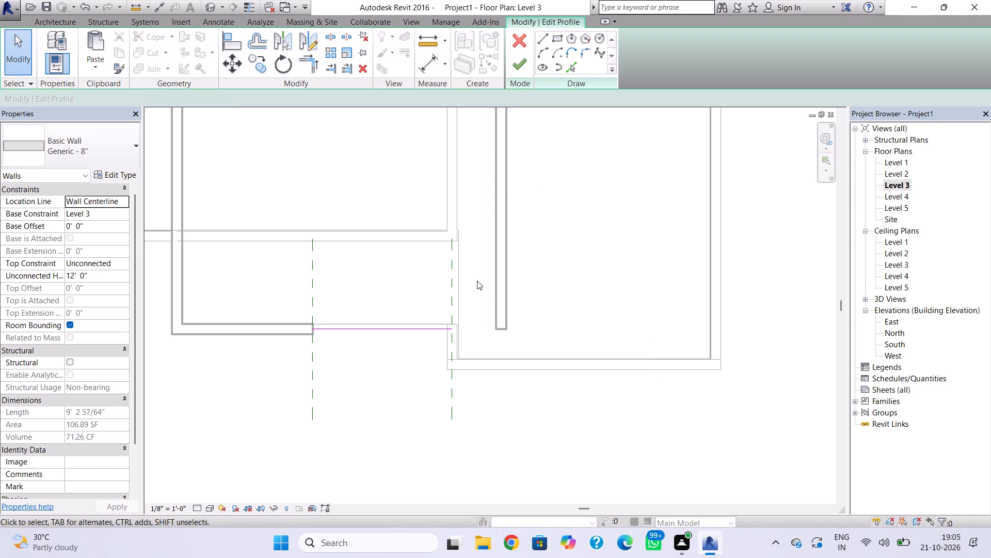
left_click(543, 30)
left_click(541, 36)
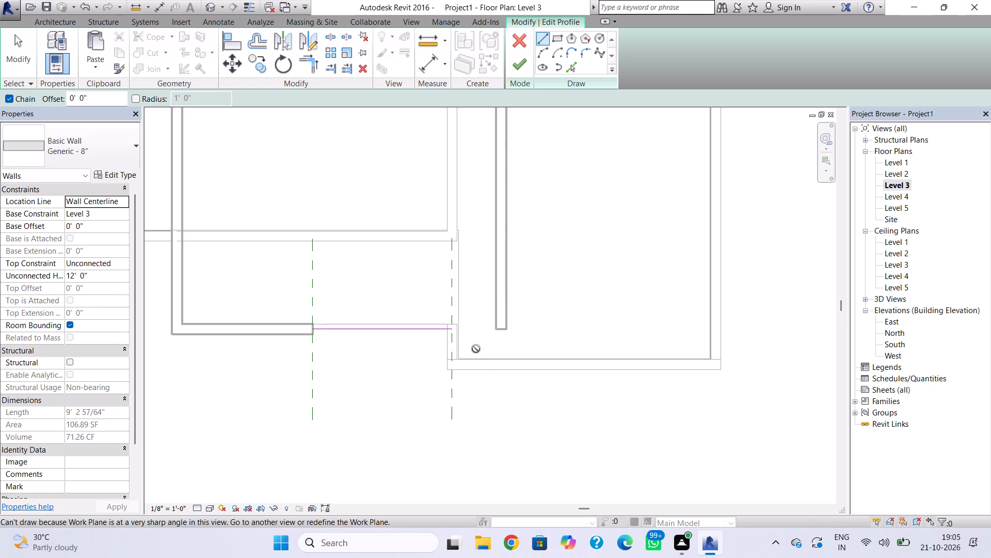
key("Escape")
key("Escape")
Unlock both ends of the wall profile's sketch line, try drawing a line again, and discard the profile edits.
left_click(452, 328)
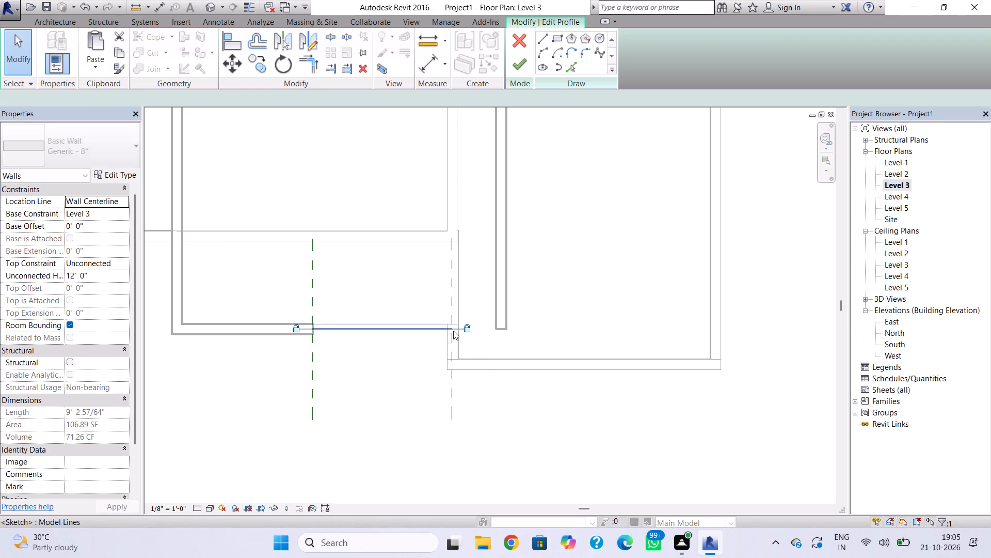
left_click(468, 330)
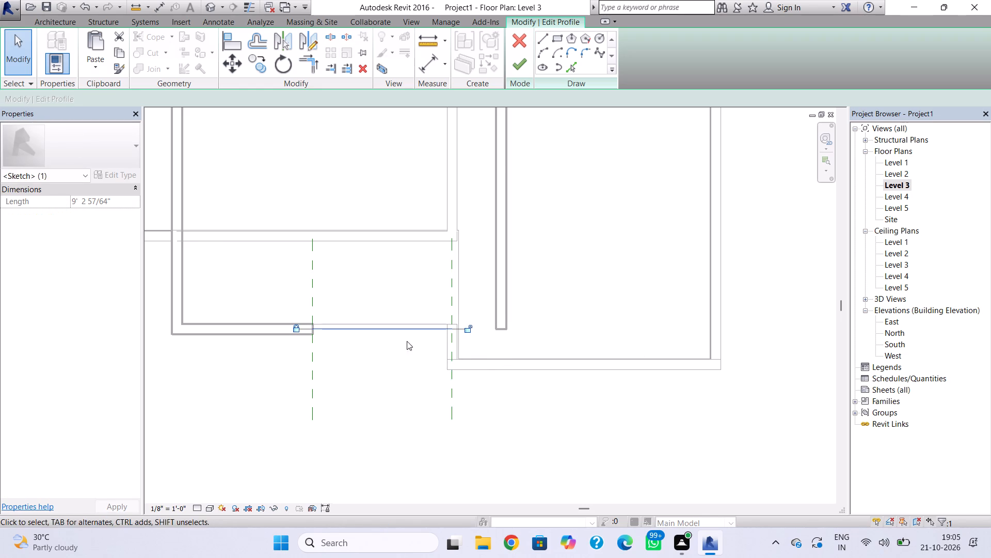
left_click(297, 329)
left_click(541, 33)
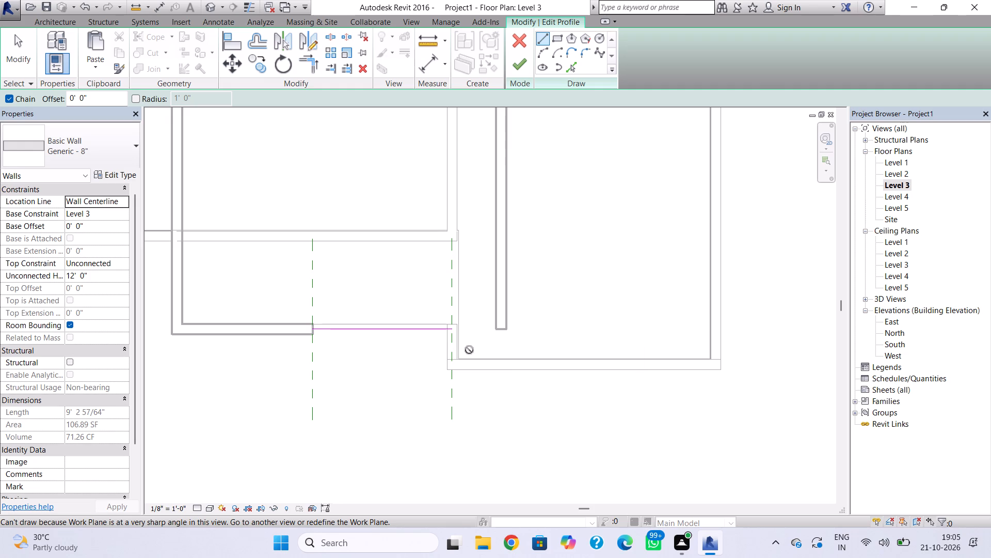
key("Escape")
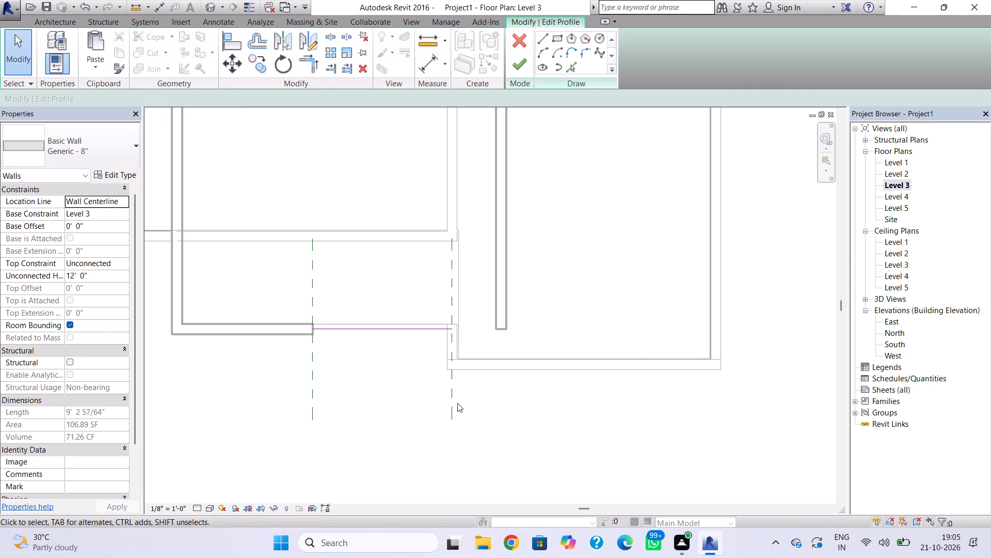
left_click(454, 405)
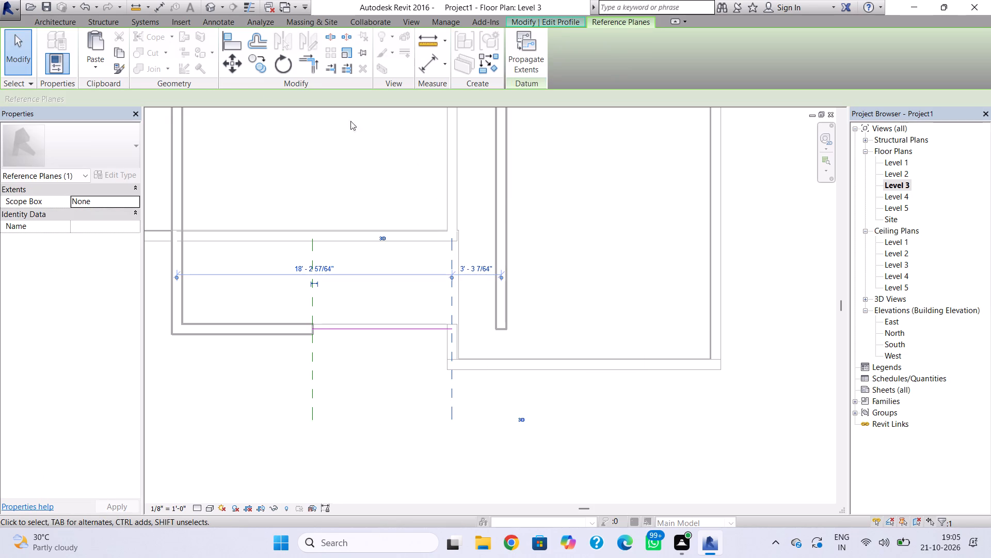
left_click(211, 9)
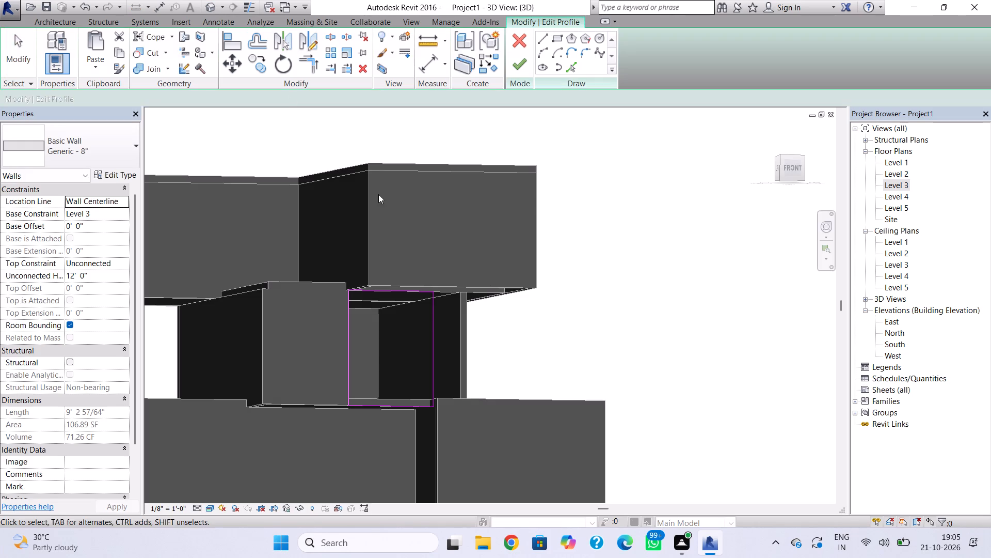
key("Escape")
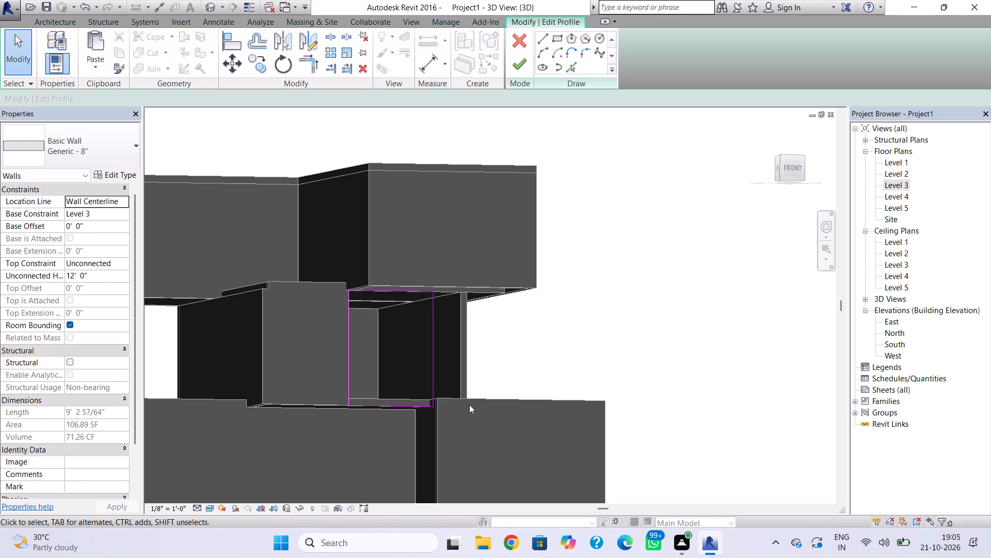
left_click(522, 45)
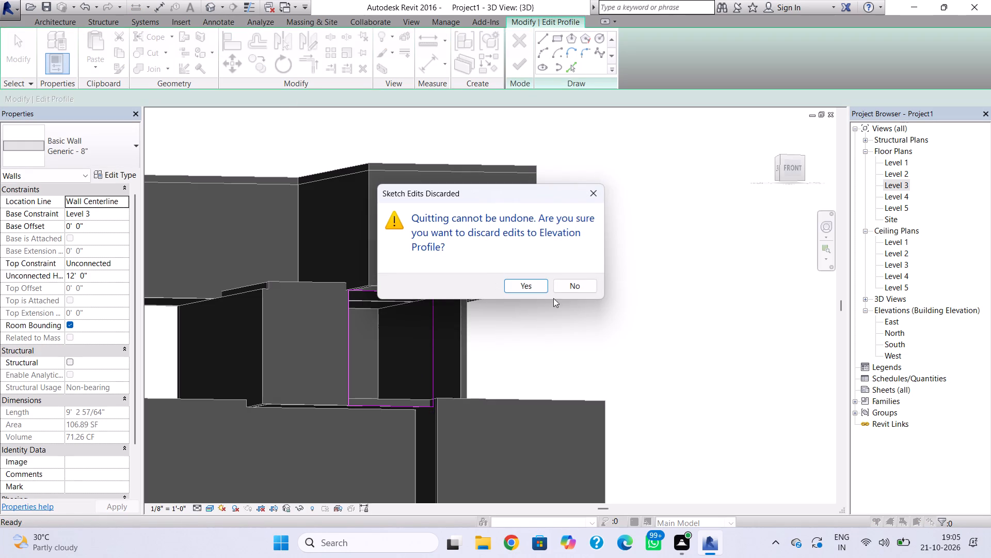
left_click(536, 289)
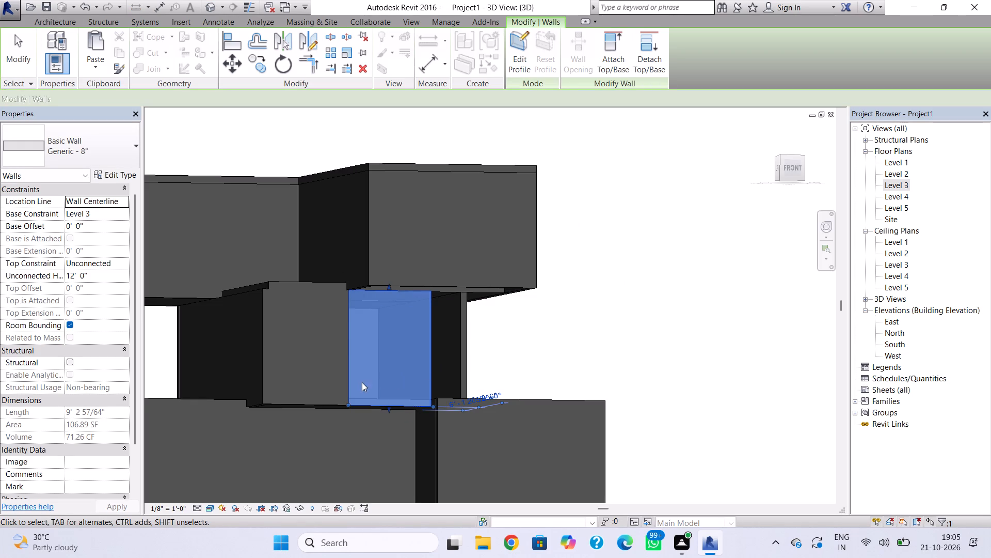
Examine the Level 3 south wall's eastern end beneath the overhang in 3D and in the Level 3 and Level 4 floor plans.
right_click_drag(376, 403, 430, 503, "shift")
key("Escape")
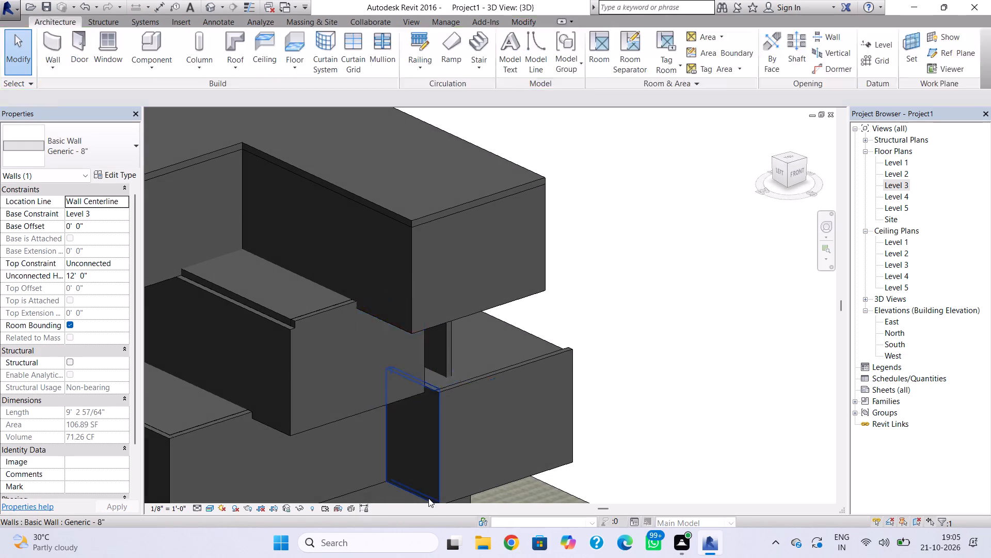
scroll(420, 405, "up", 3)
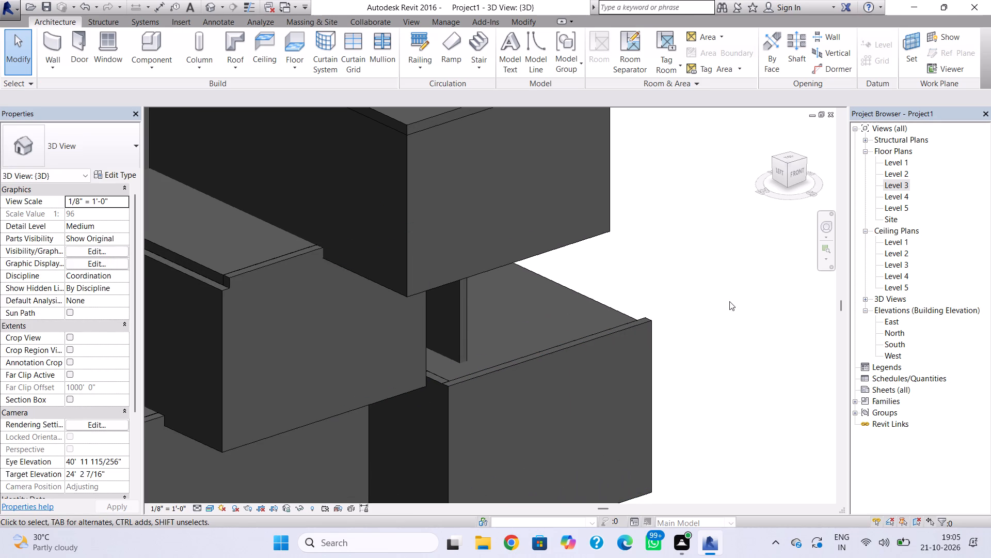
double_click(898, 182)
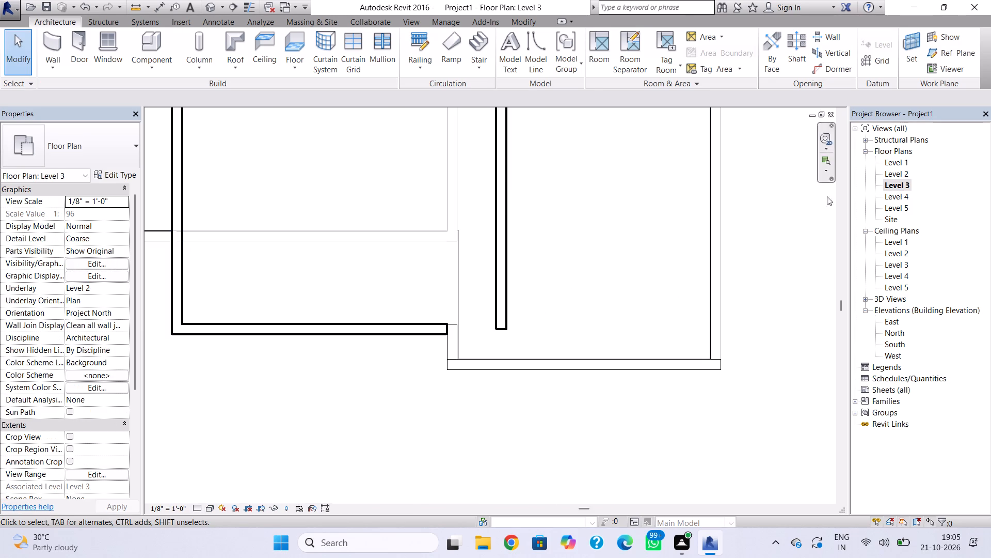
left_click(892, 192)
left_click(892, 192)
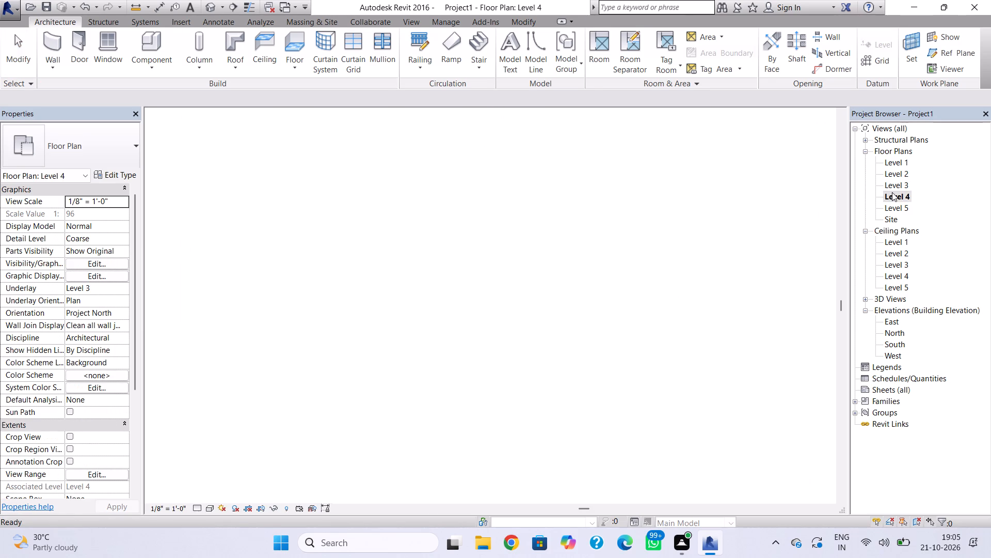
scroll(507, 395, "down", 9)
middle_click_drag(492, 406, 473, 405)
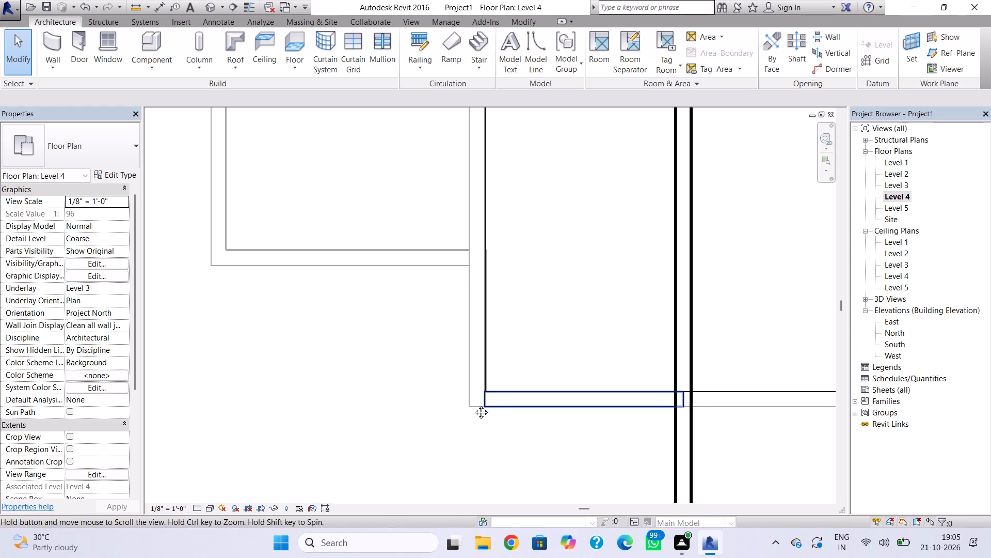
middle_click_drag(473, 405, 214, 401)
scroll(285, 369, "down", 2)
middle_click_drag(378, 372, 338, 211)
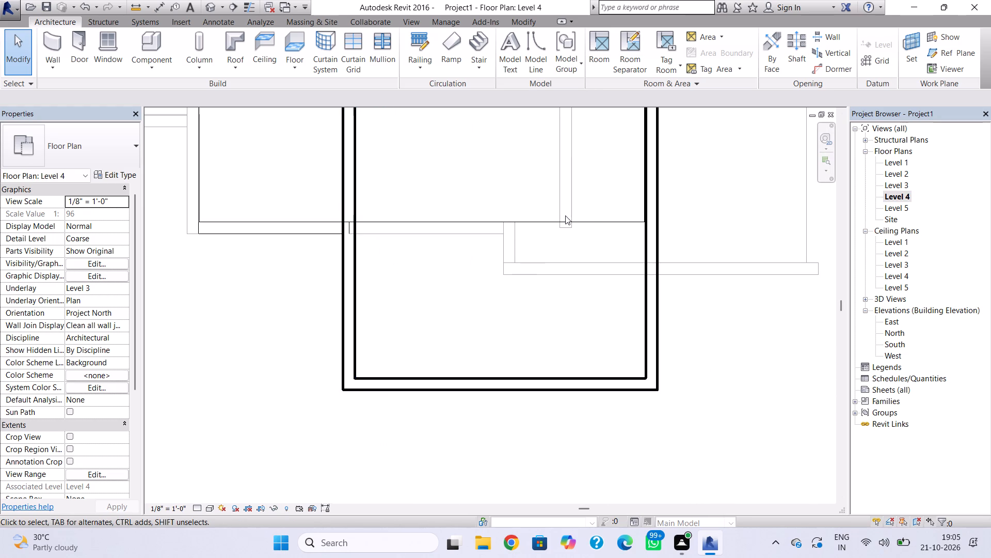
Check the gap between the Level 3 south wall's eastern end and the east wall in plan and 3D, leaving the profile unedited.
double_click(888, 185)
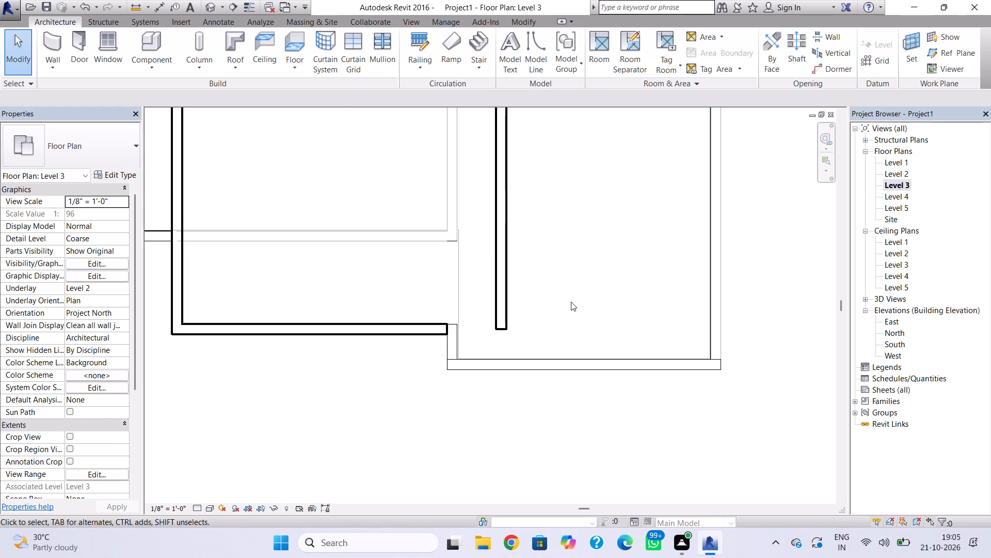
scroll(566, 304, "down", 2)
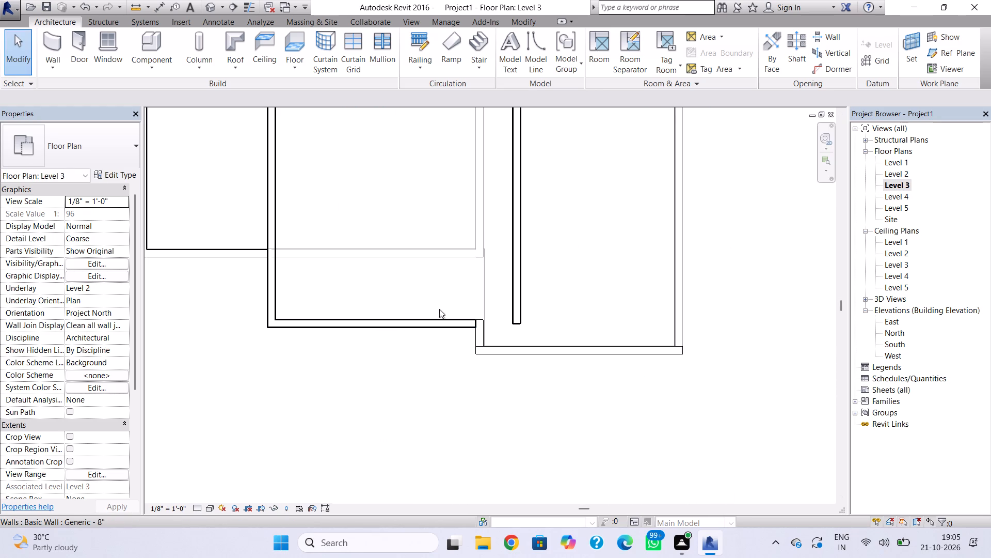
double_click(457, 320)
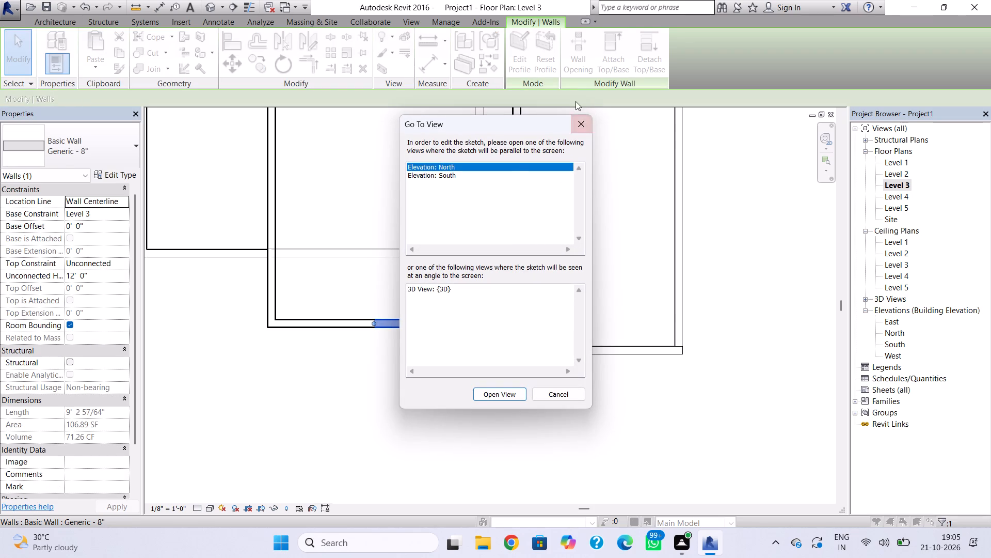
left_click(579, 122)
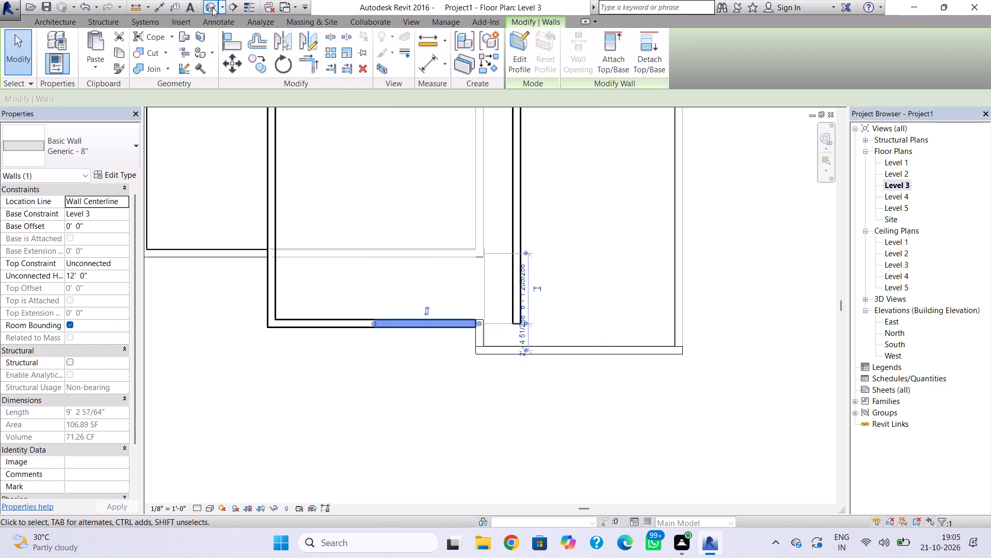
left_click(212, 7)
scroll(329, 391, "down", 2)
middle_click(350, 283)
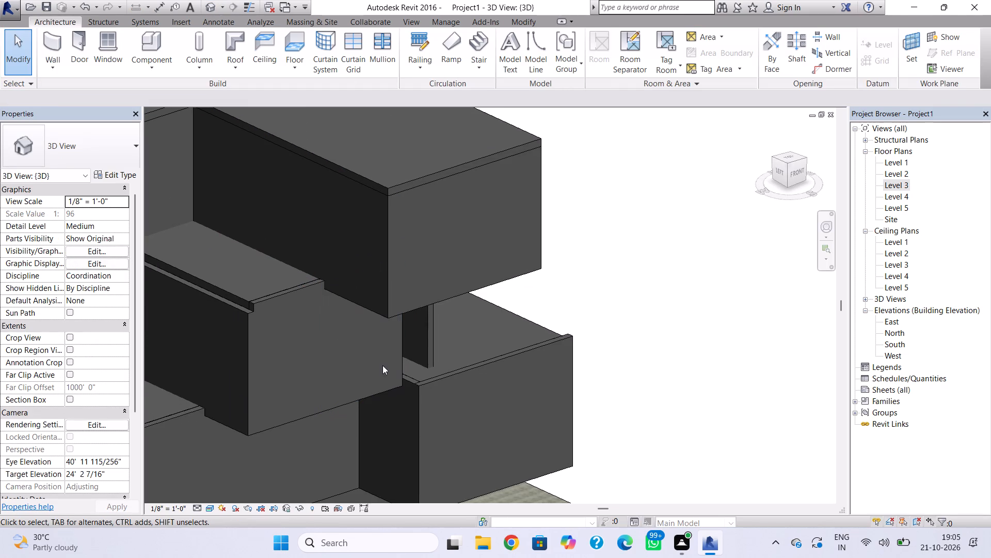
middle_click_drag(382, 385, 410, 204)
scroll(422, 252, "down", 1)
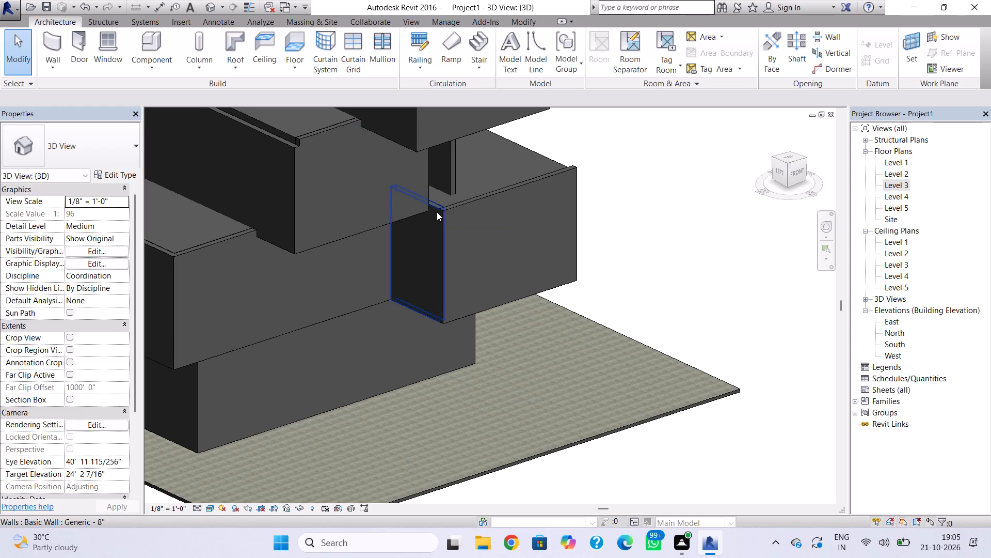
Draw a Generic - 8" wall about 3'-7" long on Level 3, from the south wall's eastern end to the east wall's southern end.
double_click(901, 182)
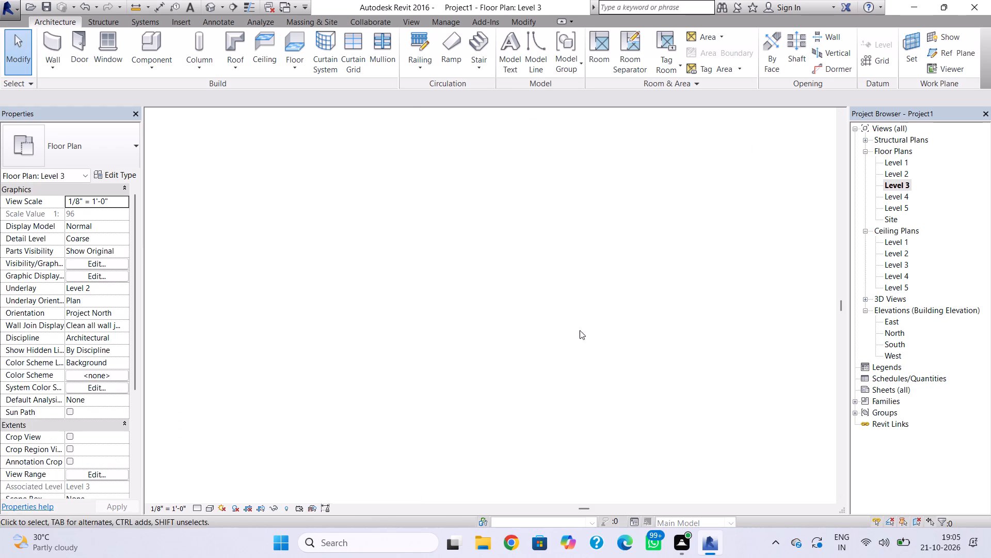
scroll(543, 346, "down", 1)
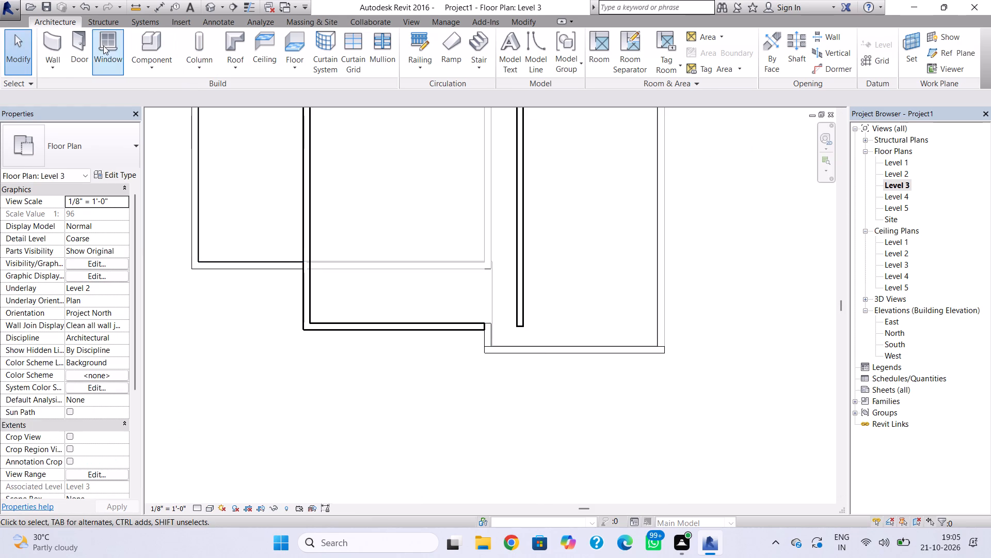
left_click(63, 46)
scroll(495, 329, "up", 3)
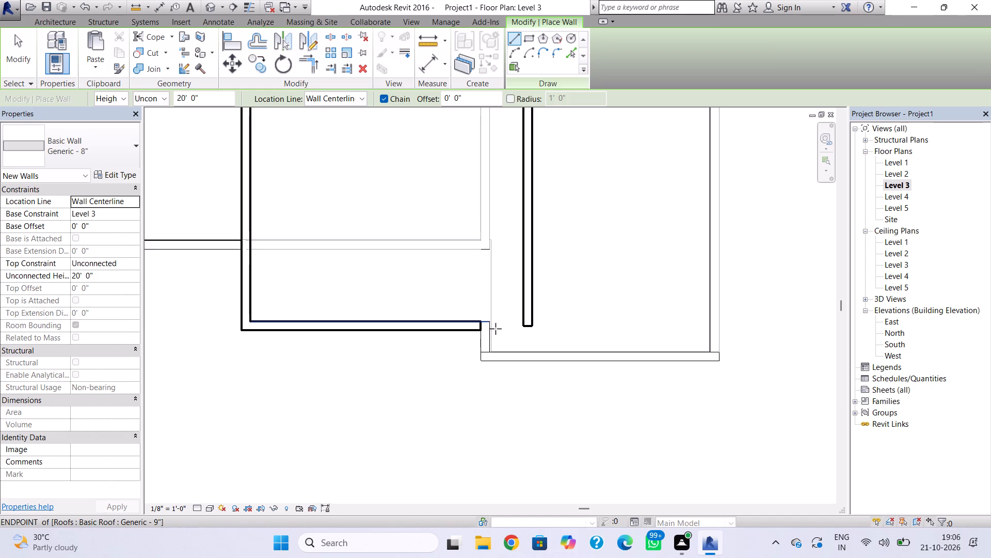
scroll(495, 329, "up", 3)
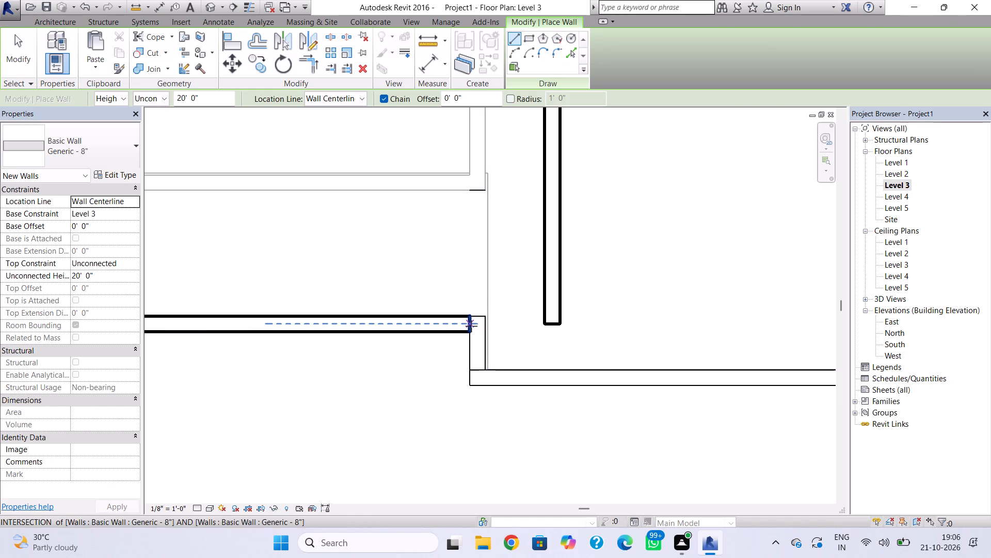
left_click(471, 326)
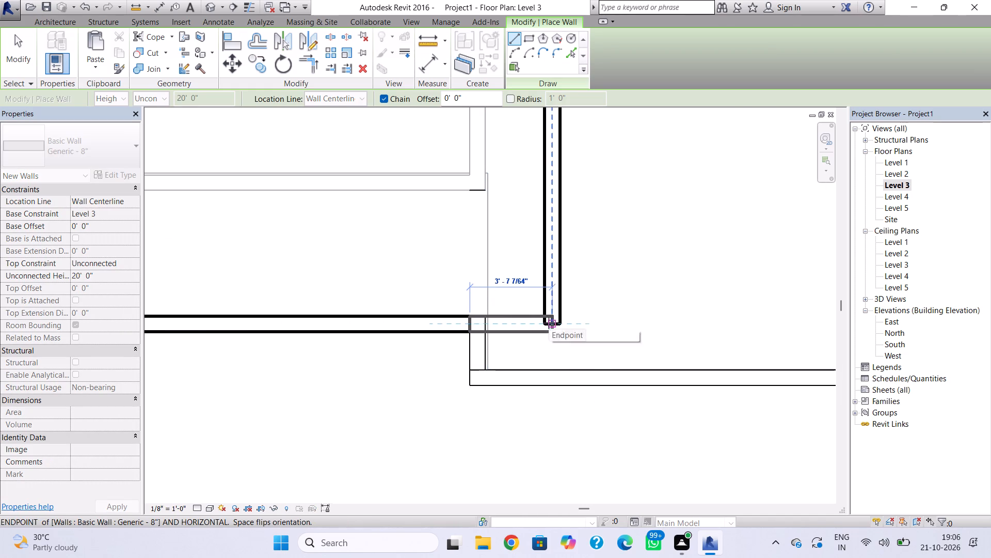
left_click(549, 323)
key("Escape")
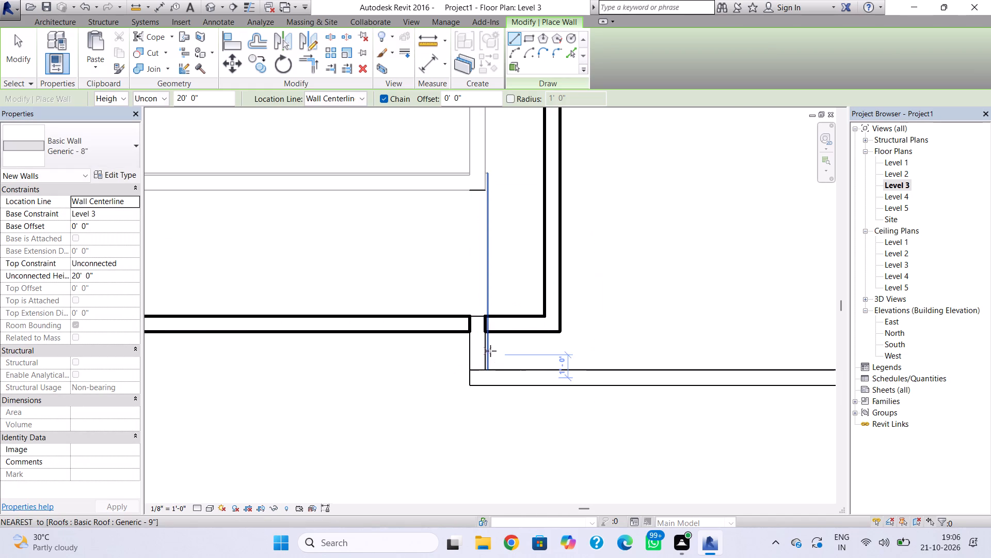
Set the unconnected height of the short wall between the Level 3 south and east walls to 12'.
left_click(212, 9)
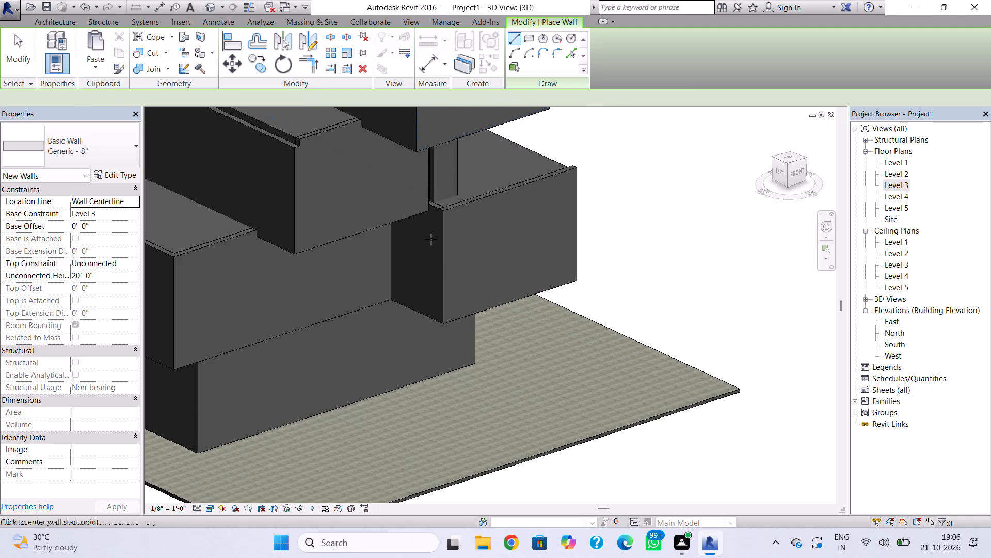
scroll(468, 276, "down", 1)
right_click_drag(457, 291, 377, 331, "shift")
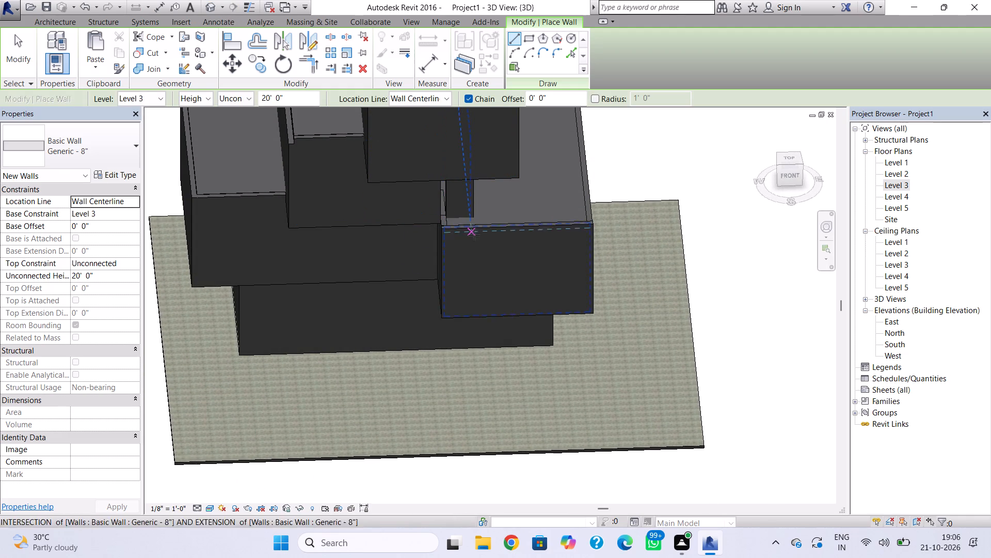
scroll(459, 258, "up", 5)
middle_click_drag(459, 254, 431, 435)
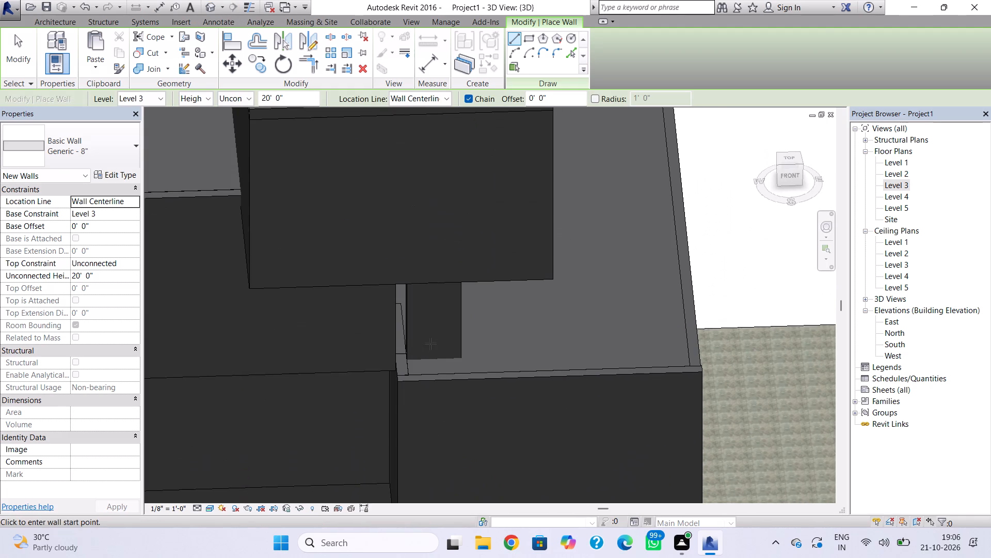
key("Escape")
left_click(410, 319)
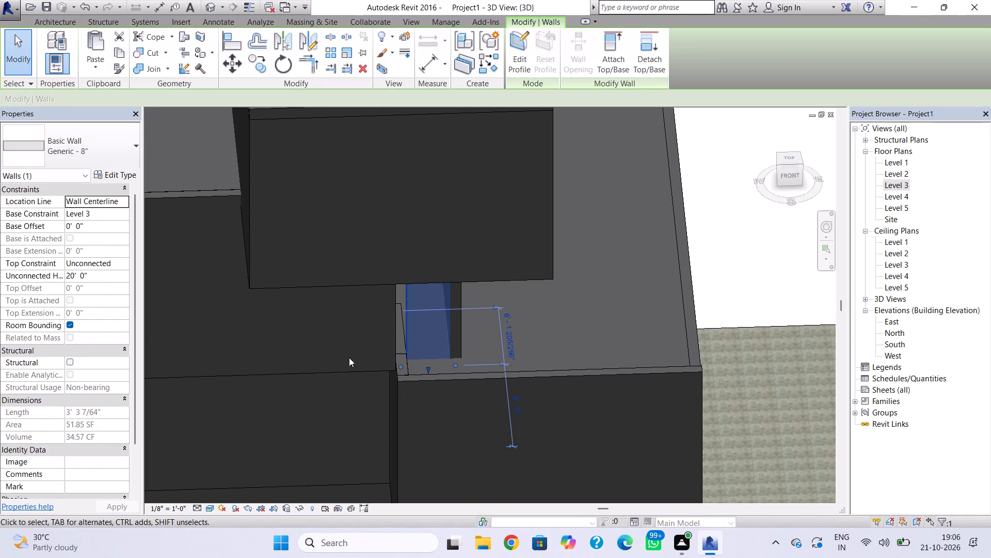
left_click(95, 277)
left_click_drag(95, 277, 33, 287)
key("1")
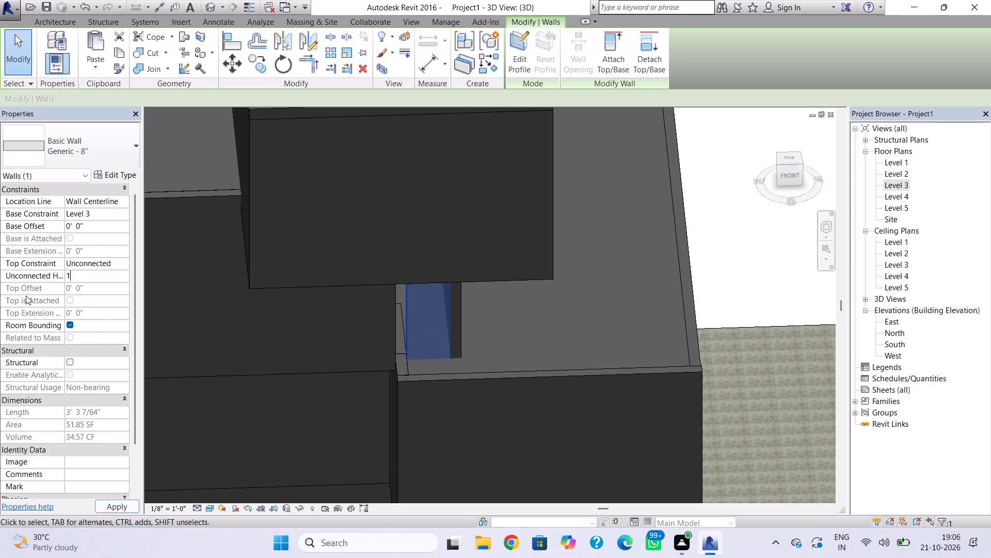
type("2'")
key("Return")
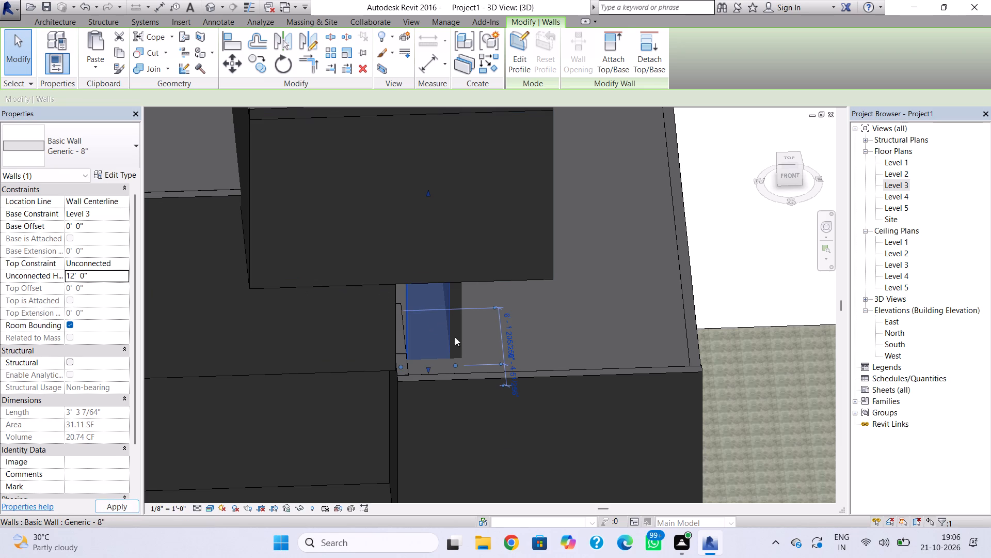
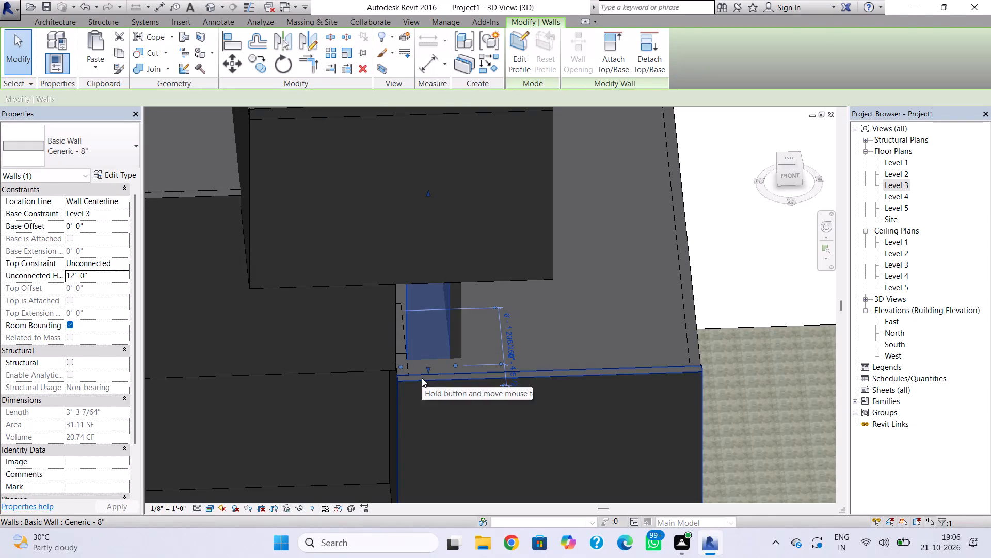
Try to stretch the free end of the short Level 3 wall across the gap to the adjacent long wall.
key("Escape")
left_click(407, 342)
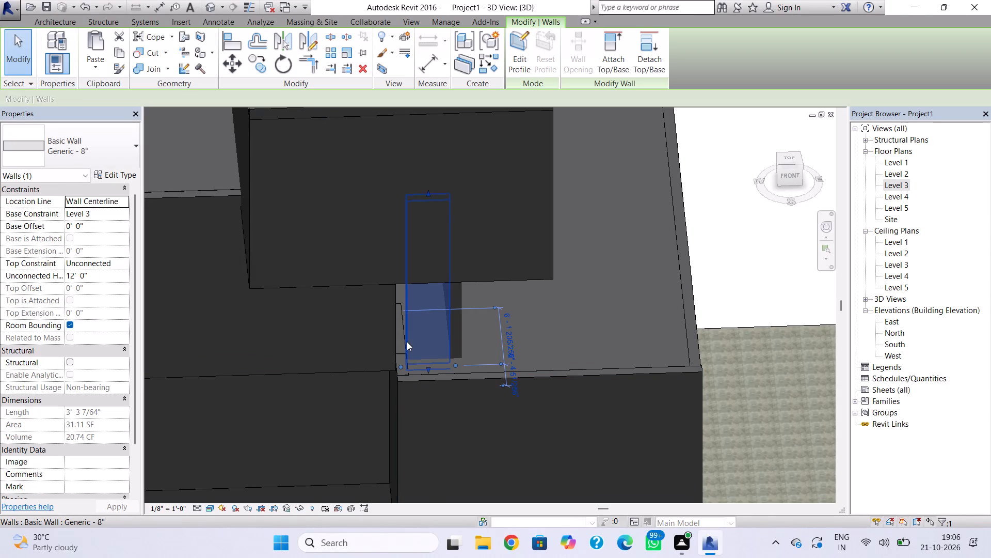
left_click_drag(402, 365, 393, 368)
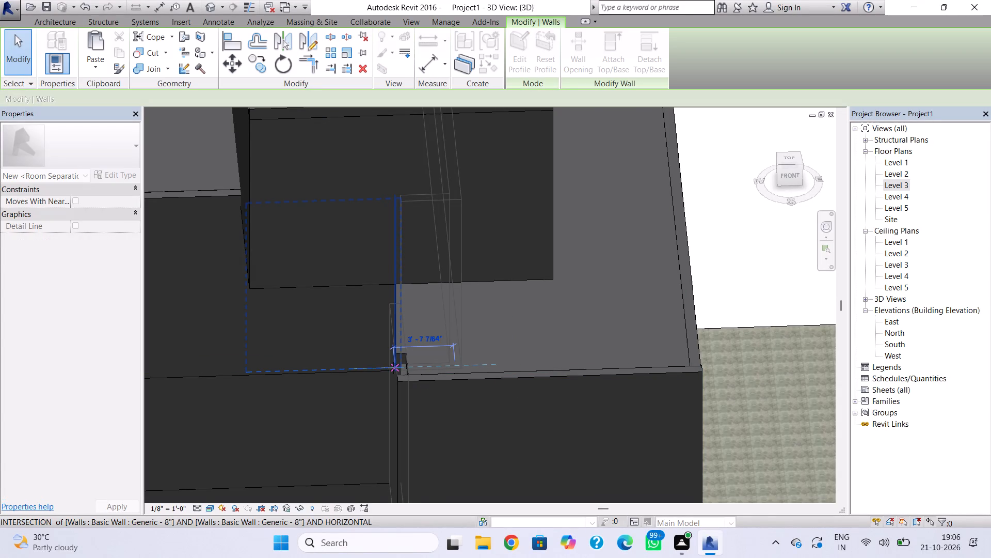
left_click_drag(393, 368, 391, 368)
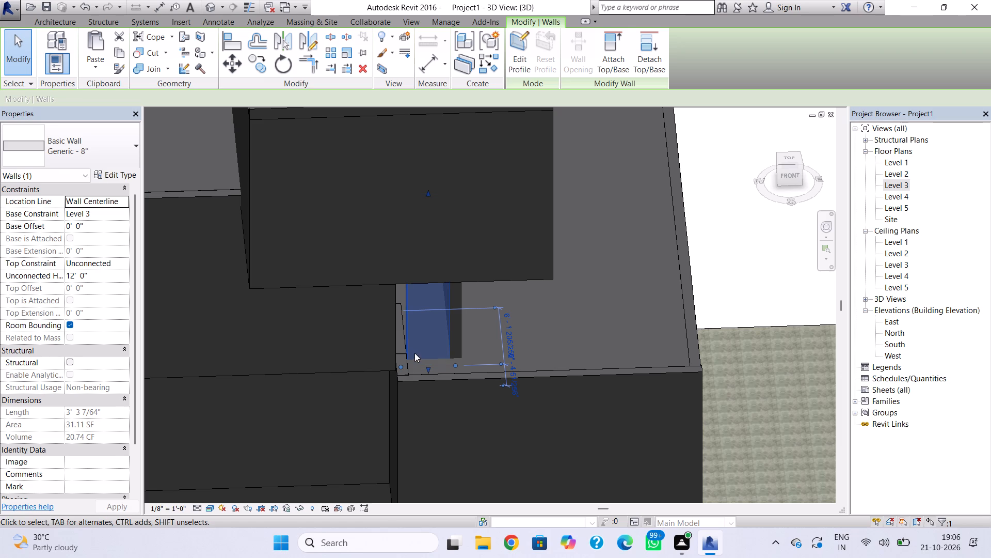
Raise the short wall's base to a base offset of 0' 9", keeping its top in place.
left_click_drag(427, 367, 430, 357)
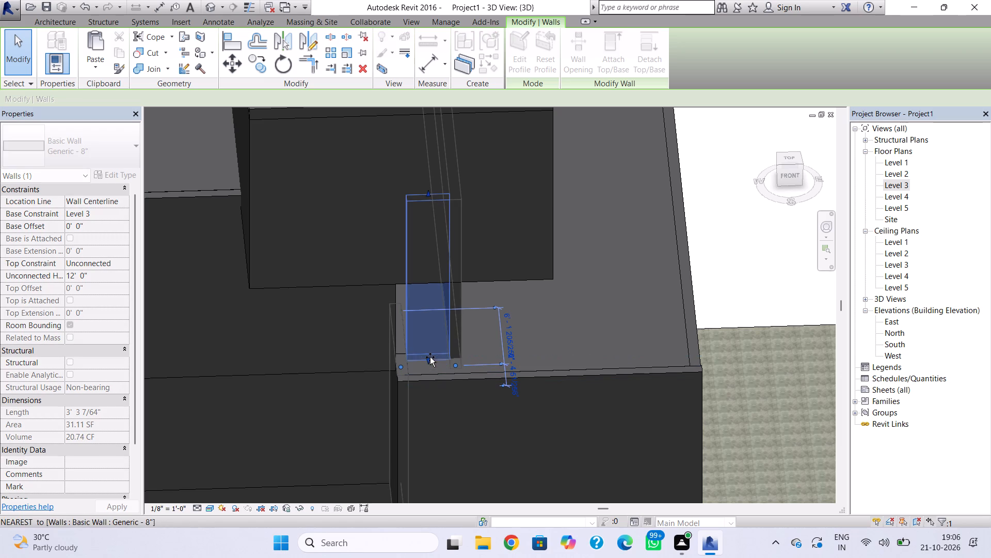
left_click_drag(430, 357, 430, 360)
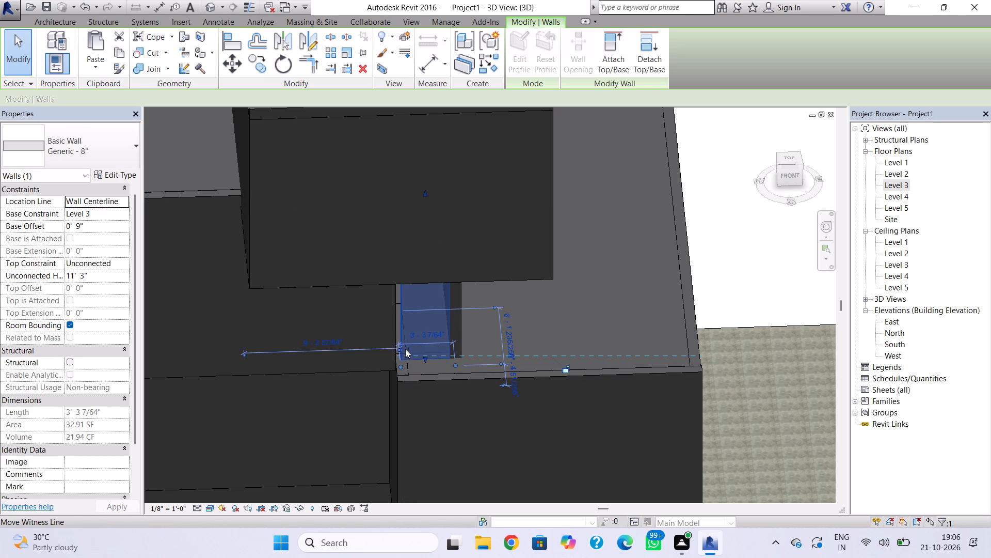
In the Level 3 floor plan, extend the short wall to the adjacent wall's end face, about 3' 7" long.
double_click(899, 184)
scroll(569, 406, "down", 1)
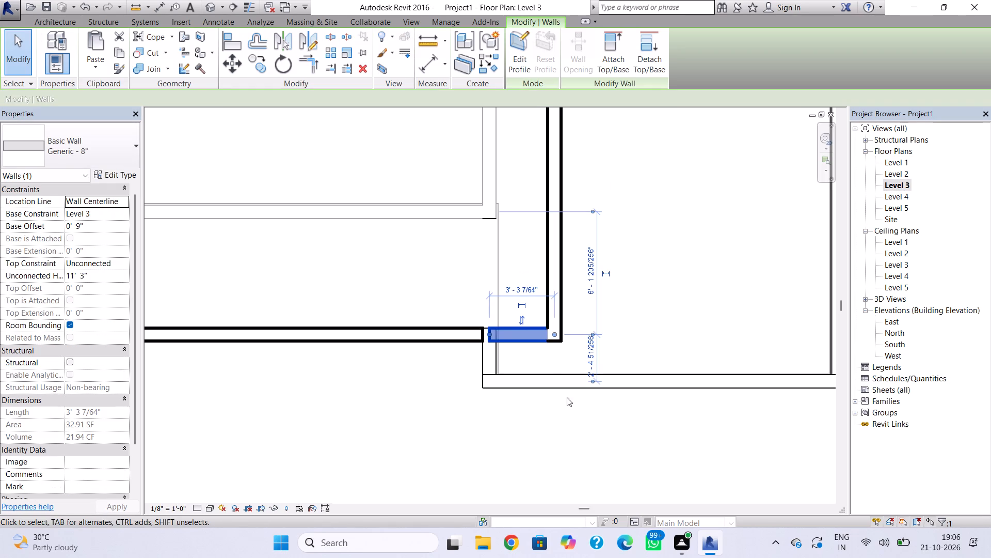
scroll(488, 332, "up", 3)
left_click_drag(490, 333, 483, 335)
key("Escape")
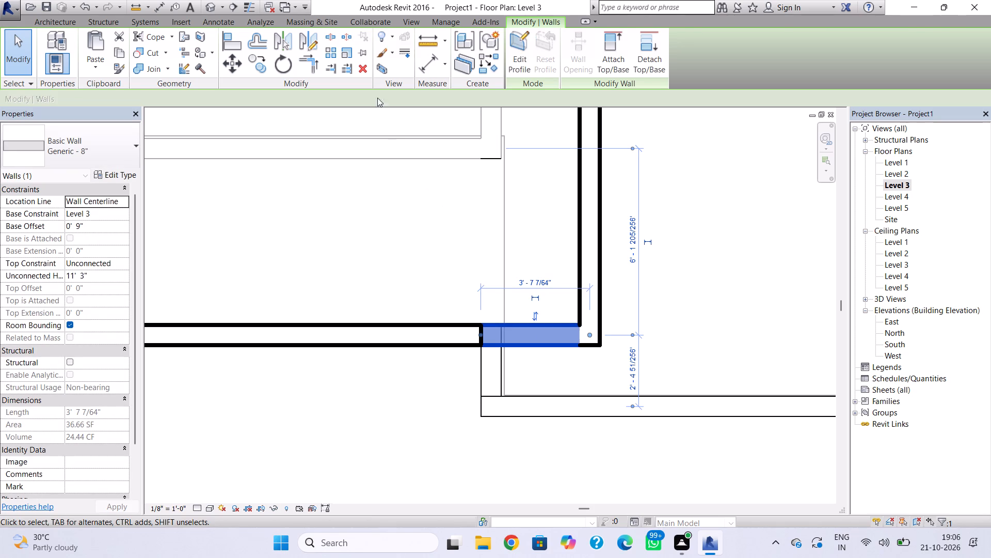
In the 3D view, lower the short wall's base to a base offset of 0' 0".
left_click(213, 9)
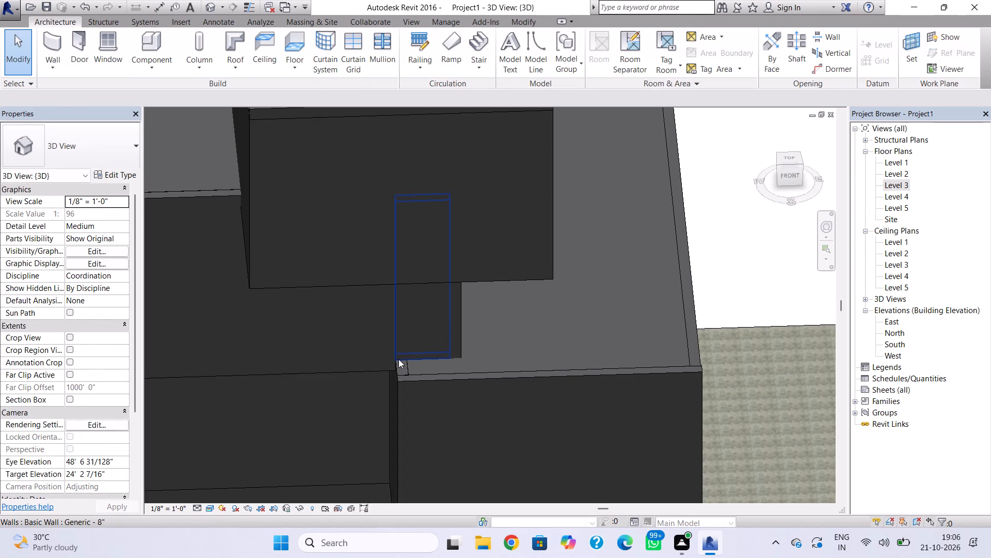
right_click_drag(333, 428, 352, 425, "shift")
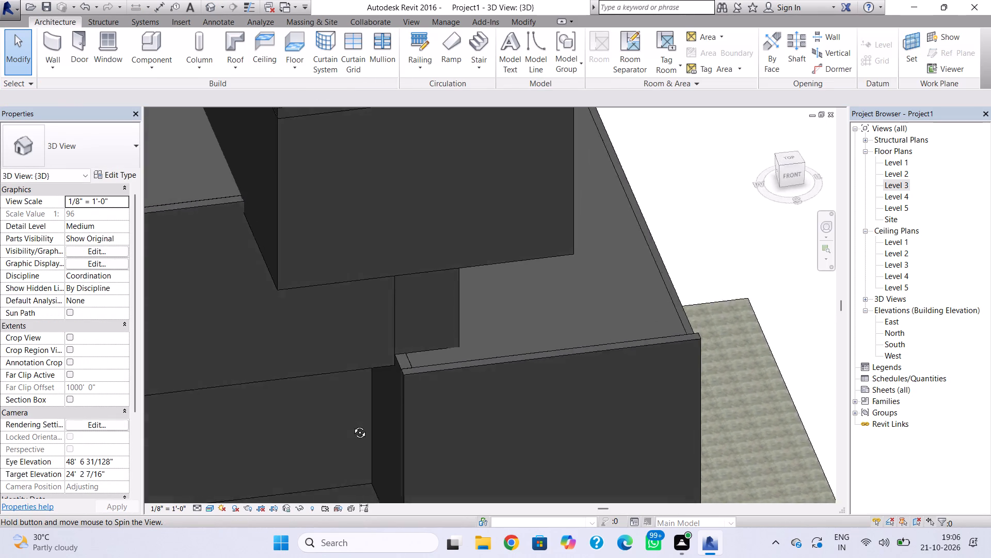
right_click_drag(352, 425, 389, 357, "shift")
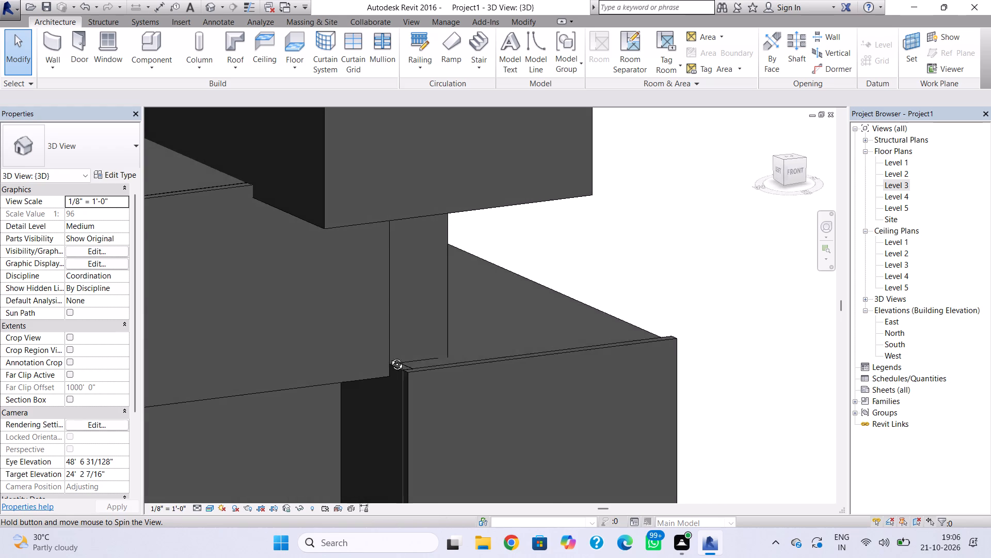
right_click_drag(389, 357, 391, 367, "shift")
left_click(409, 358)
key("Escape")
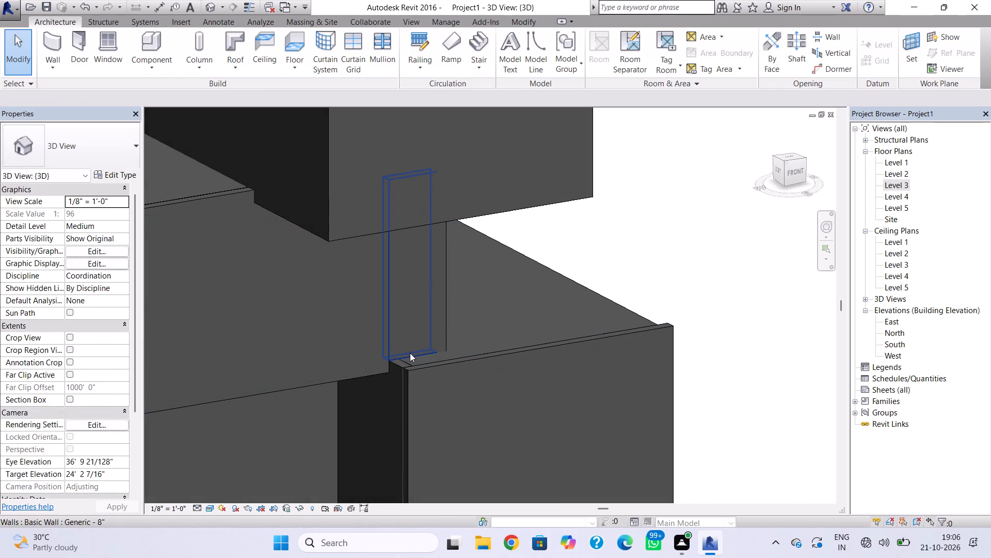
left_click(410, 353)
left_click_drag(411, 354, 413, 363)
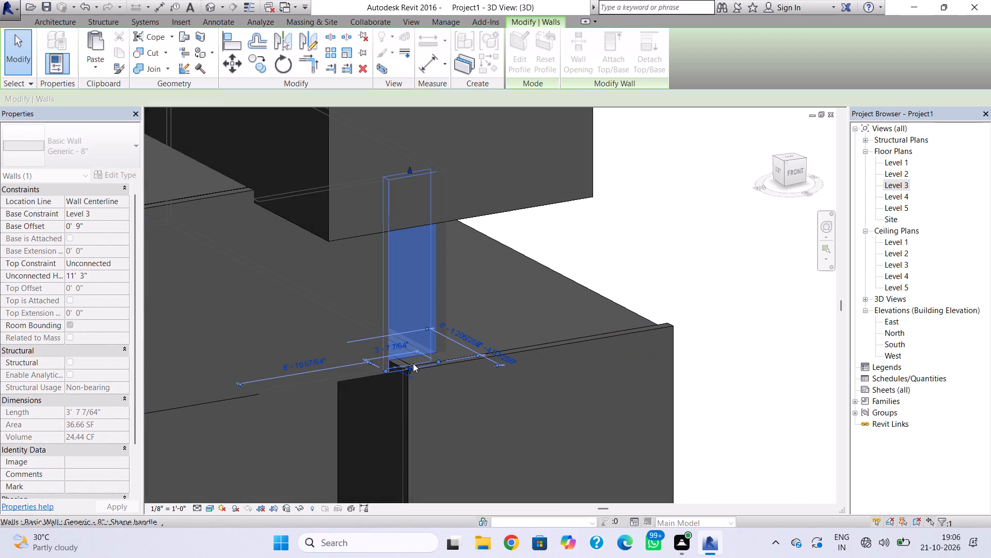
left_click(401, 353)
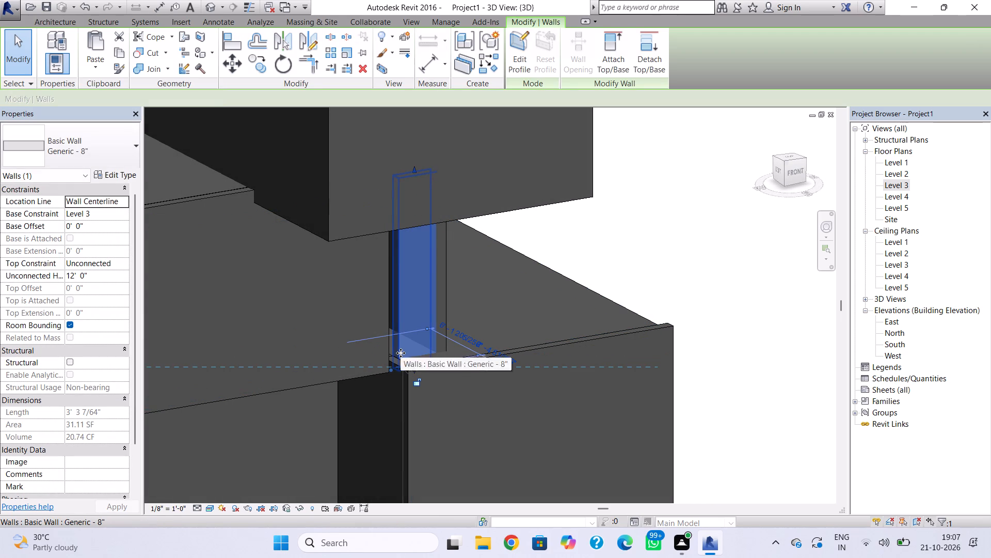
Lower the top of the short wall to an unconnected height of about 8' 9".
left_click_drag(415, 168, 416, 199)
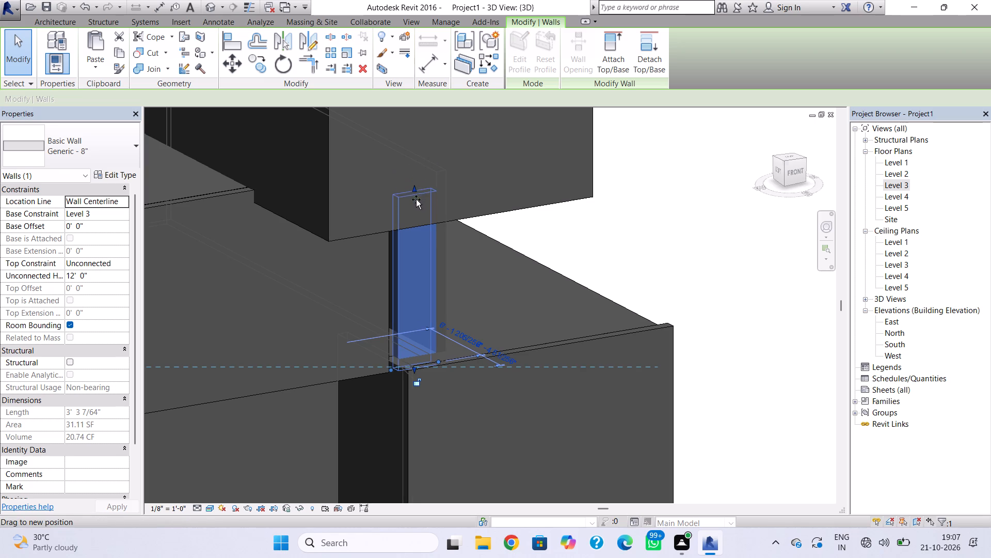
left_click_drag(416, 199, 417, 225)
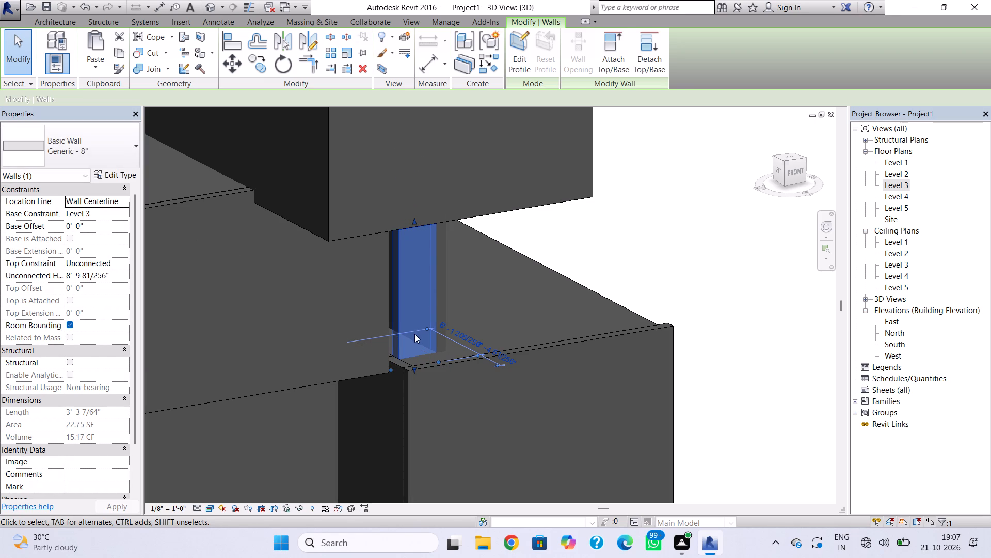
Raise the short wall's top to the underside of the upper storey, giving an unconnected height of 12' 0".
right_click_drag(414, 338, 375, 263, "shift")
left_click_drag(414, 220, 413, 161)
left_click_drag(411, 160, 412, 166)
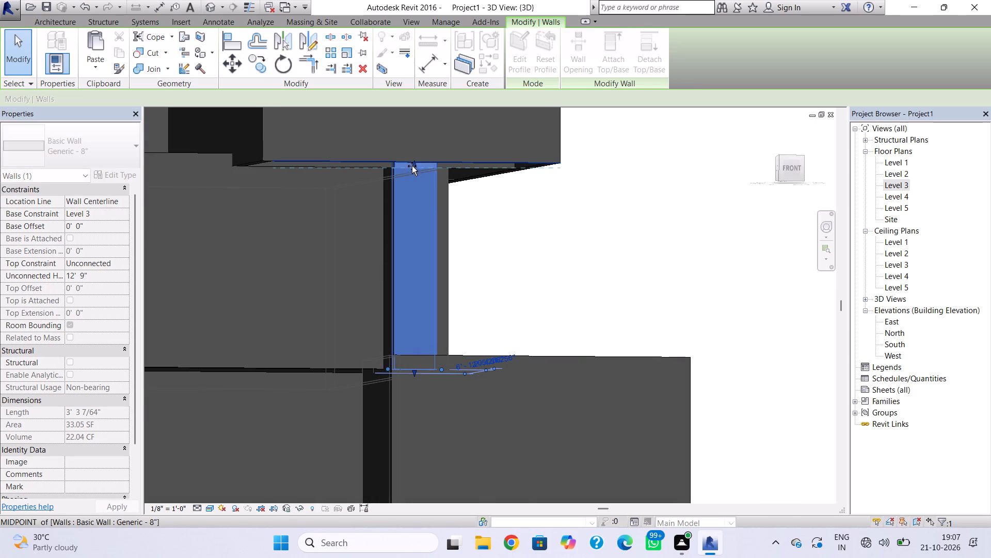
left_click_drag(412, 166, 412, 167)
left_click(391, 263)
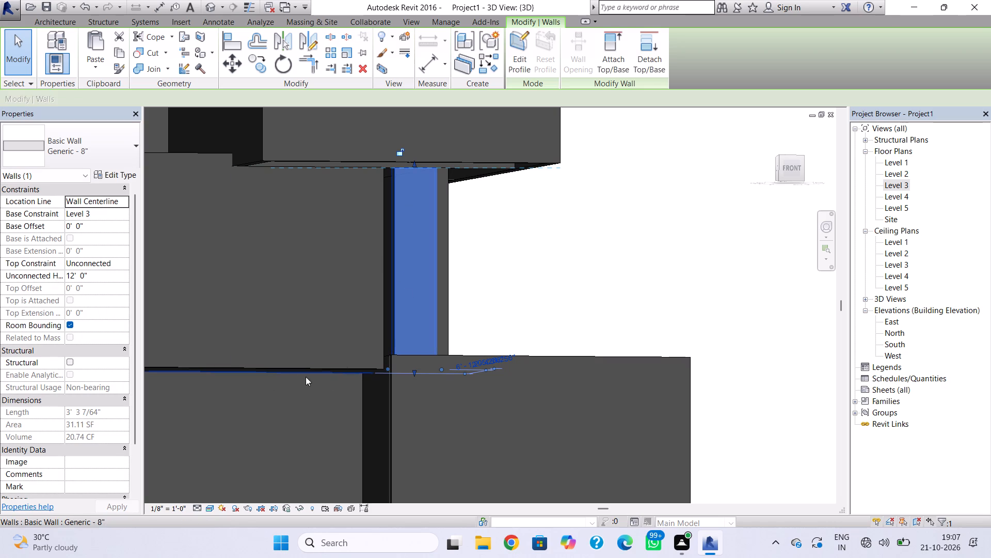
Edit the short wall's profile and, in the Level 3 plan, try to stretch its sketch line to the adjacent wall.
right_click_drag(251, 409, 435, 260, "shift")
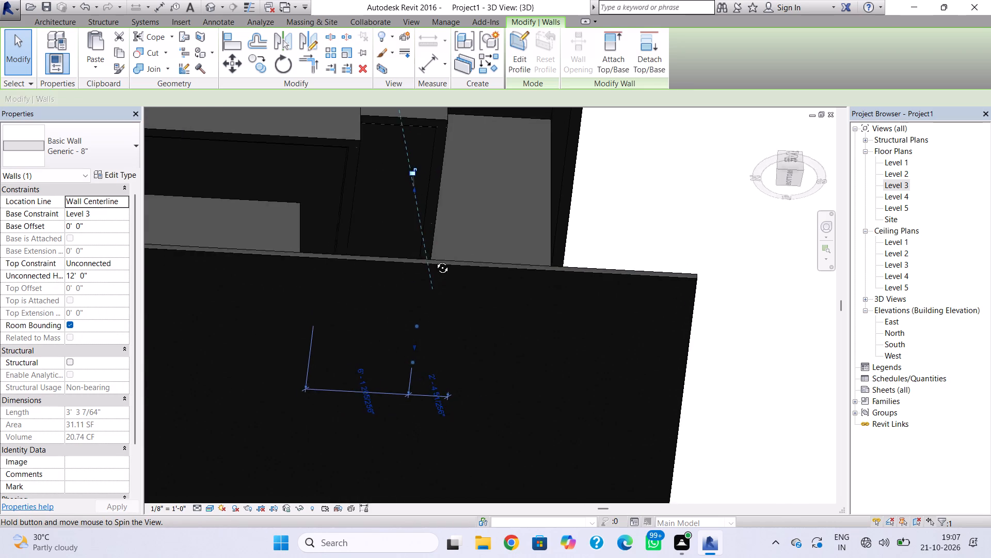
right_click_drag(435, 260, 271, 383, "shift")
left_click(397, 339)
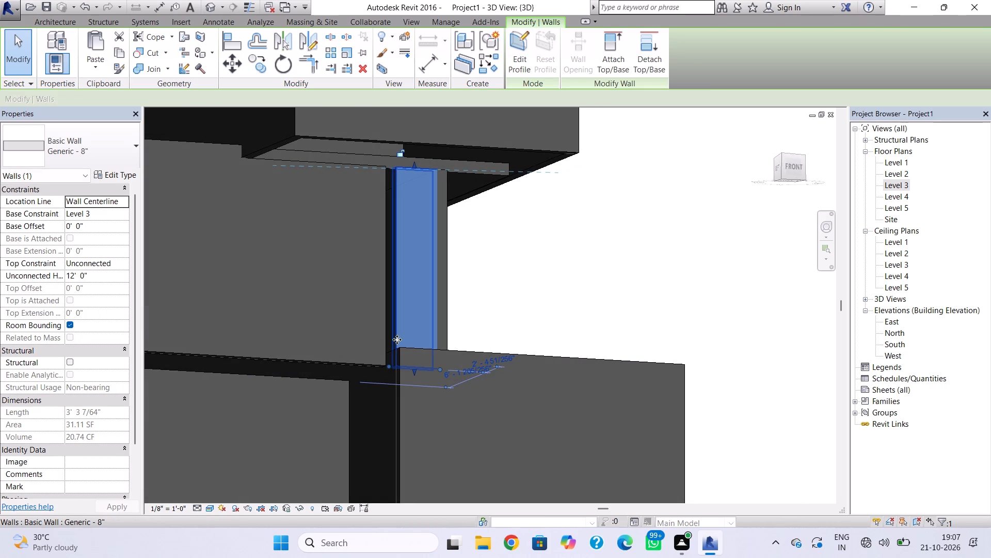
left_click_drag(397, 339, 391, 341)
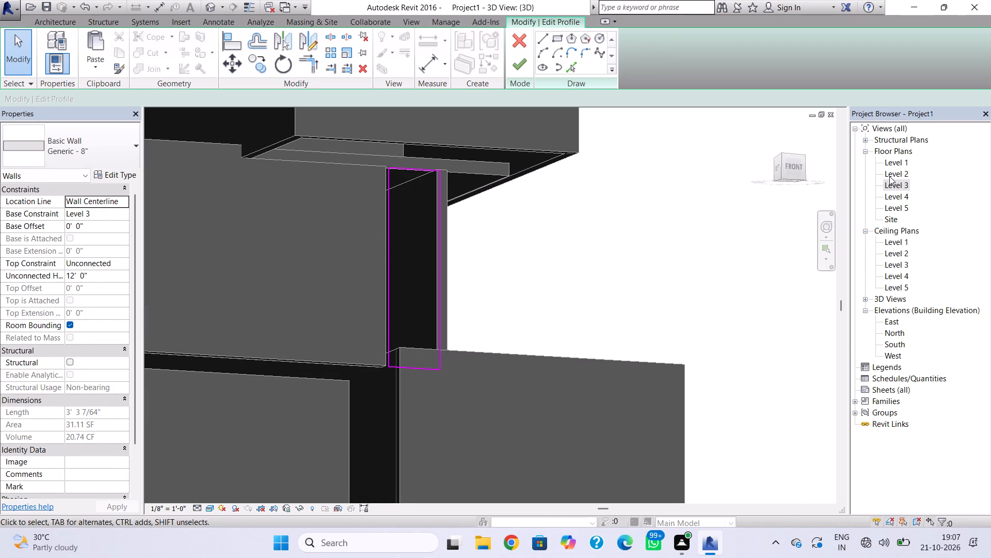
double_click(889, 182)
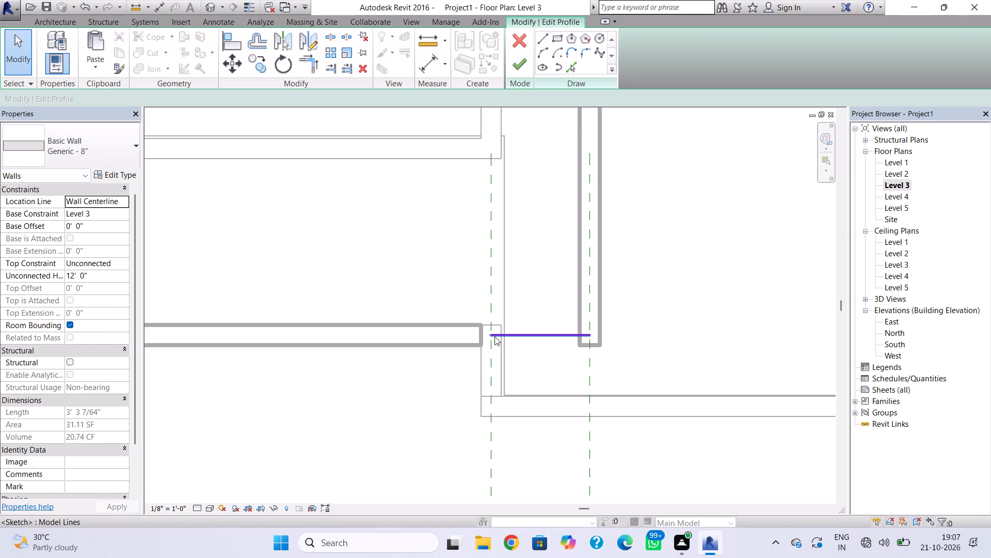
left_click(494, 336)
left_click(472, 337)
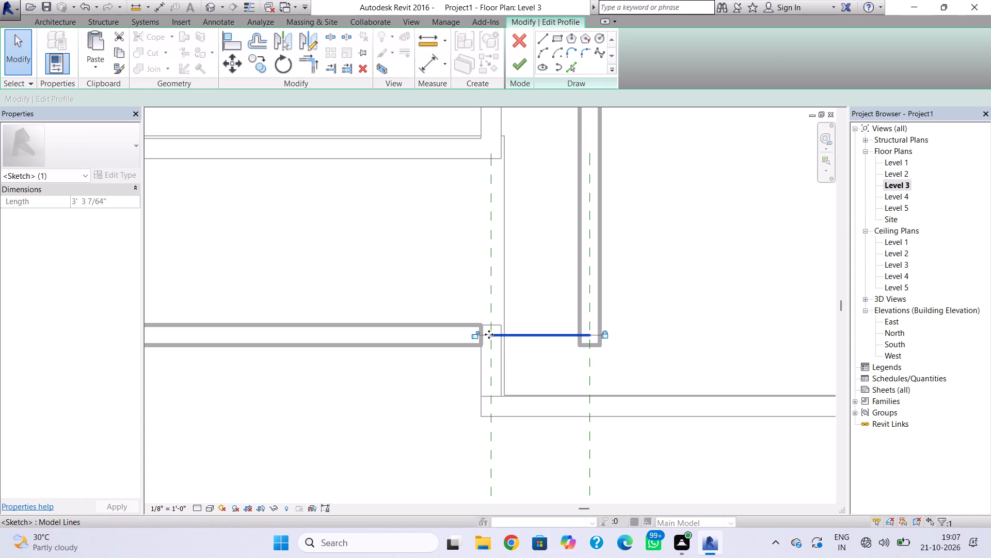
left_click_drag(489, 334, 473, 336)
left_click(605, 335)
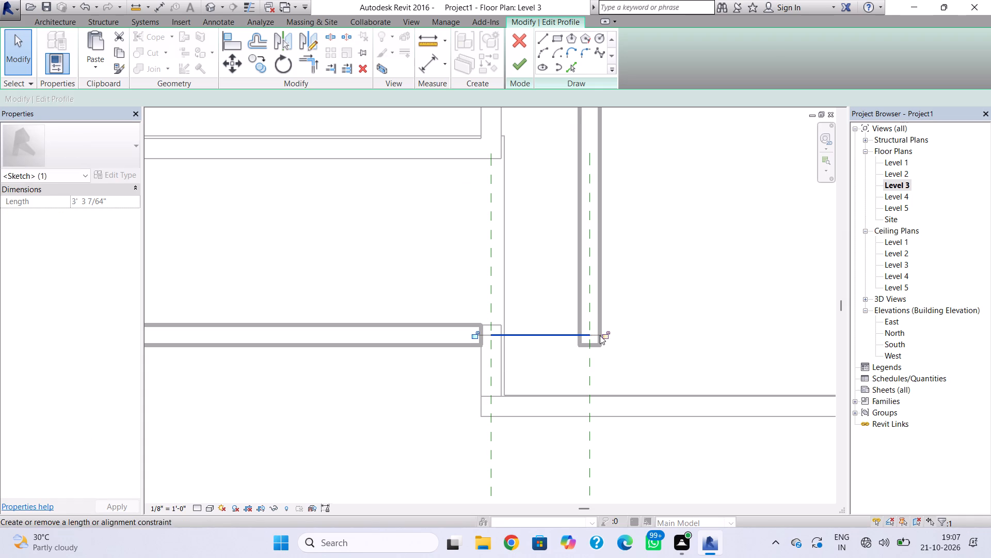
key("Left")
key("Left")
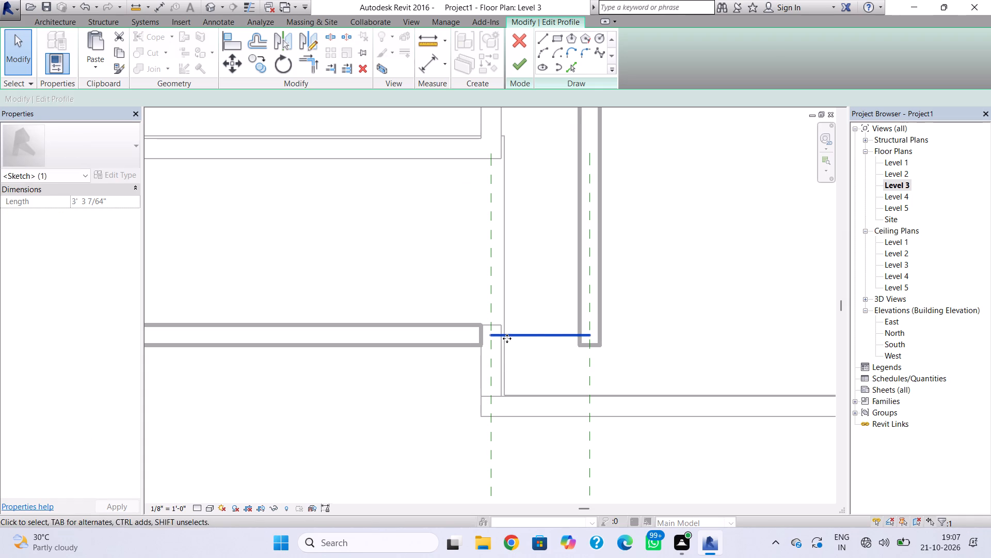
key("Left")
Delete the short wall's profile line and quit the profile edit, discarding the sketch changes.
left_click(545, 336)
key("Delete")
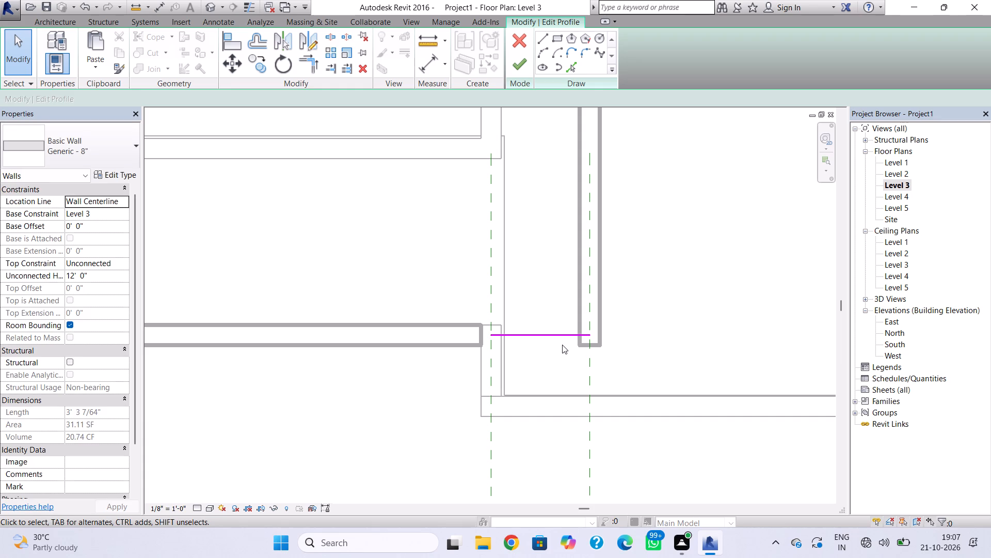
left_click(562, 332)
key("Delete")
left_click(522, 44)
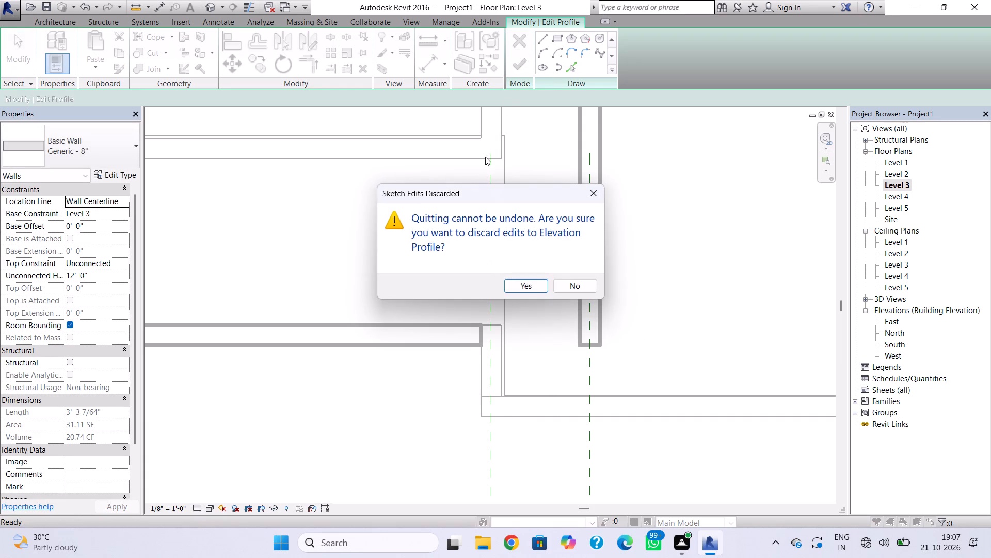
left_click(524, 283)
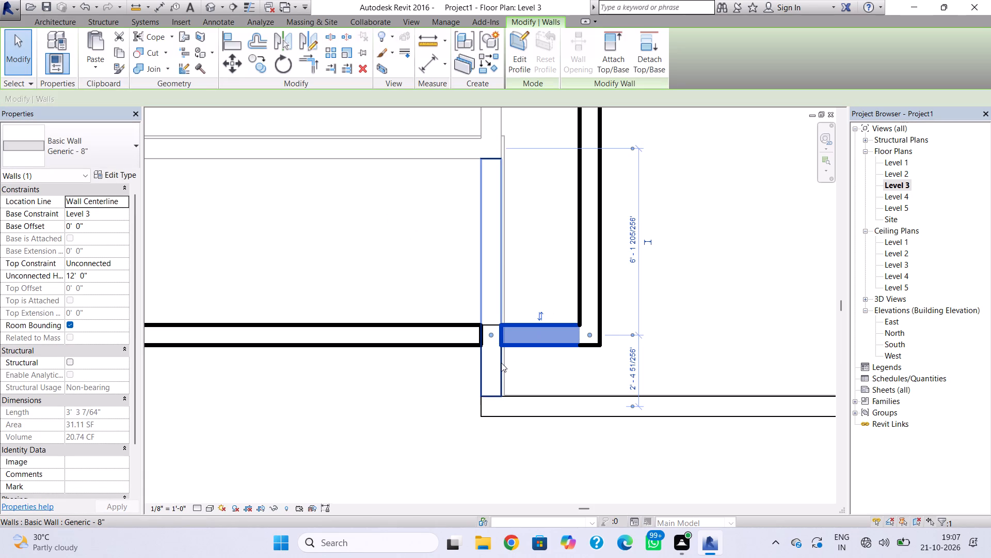
Stretch the short wall's end into the adjacent wall in the Level 3 plan, making it 4' 3" long, and check the junction in 3D.
scroll(505, 352, "up", 1)
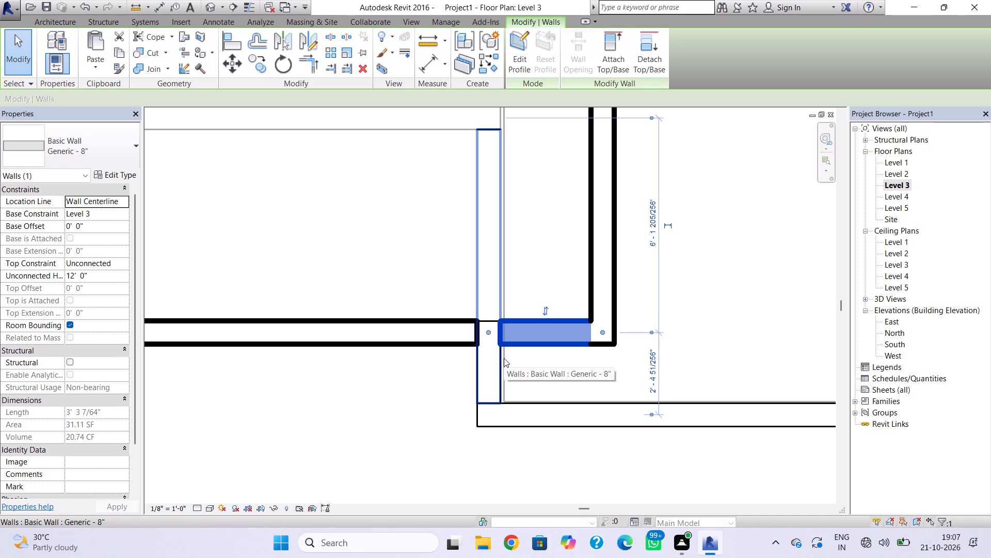
left_click_drag(491, 332, 490, 332)
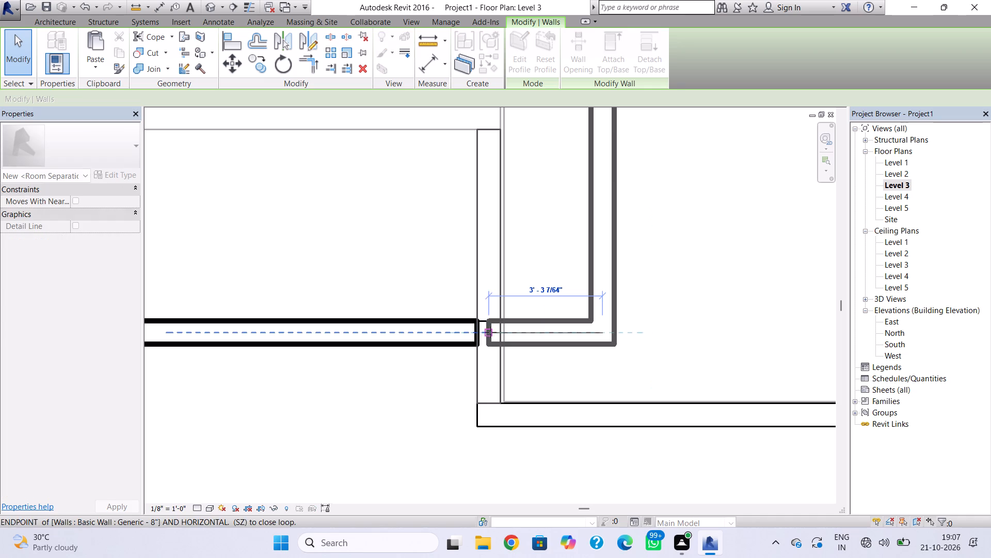
left_click_drag(490, 332, 472, 333)
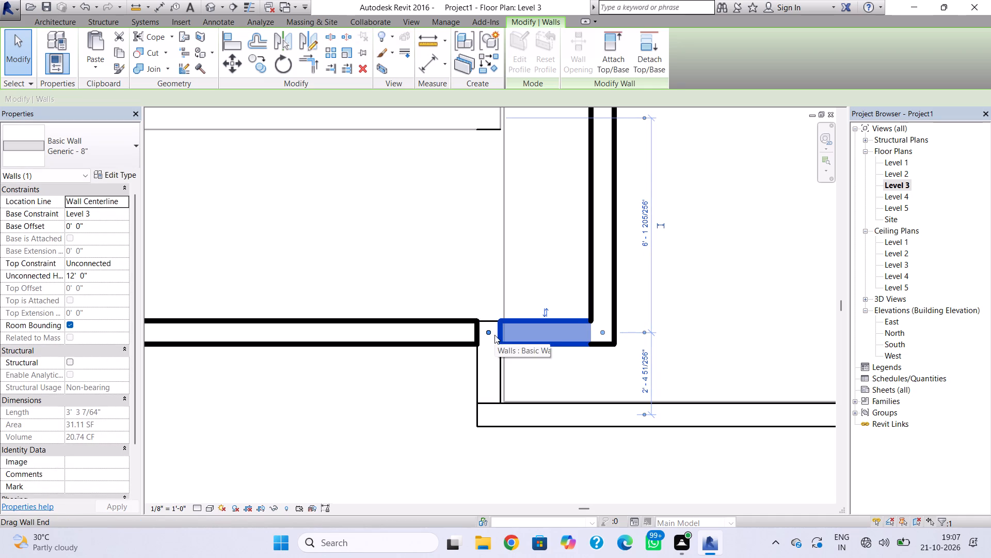
left_click_drag(488, 333, 454, 336)
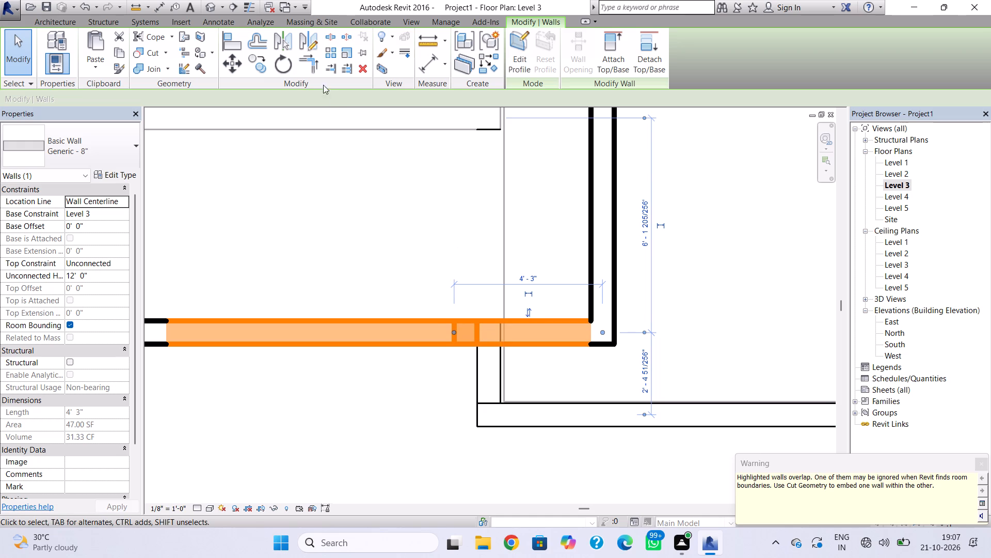
left_click(210, 7)
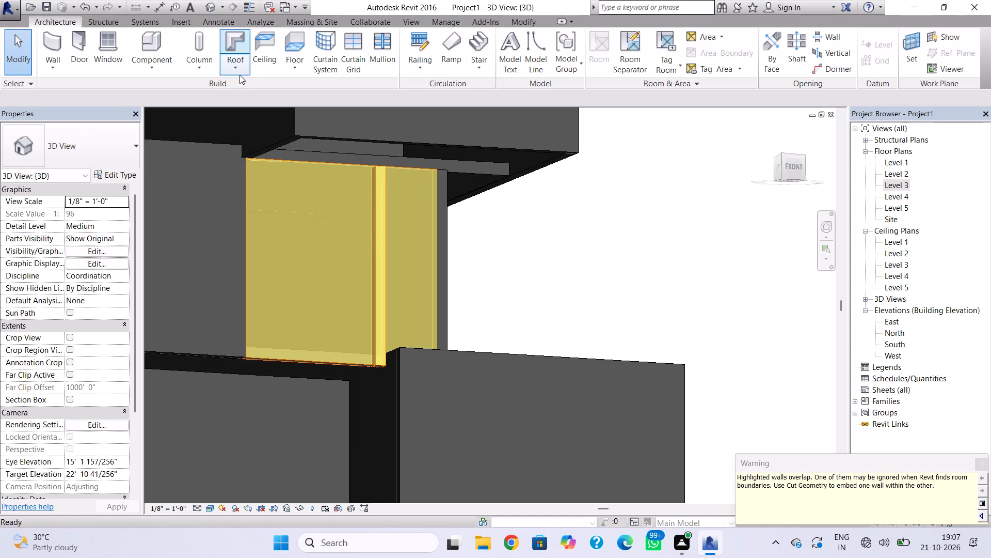
left_click(314, 395)
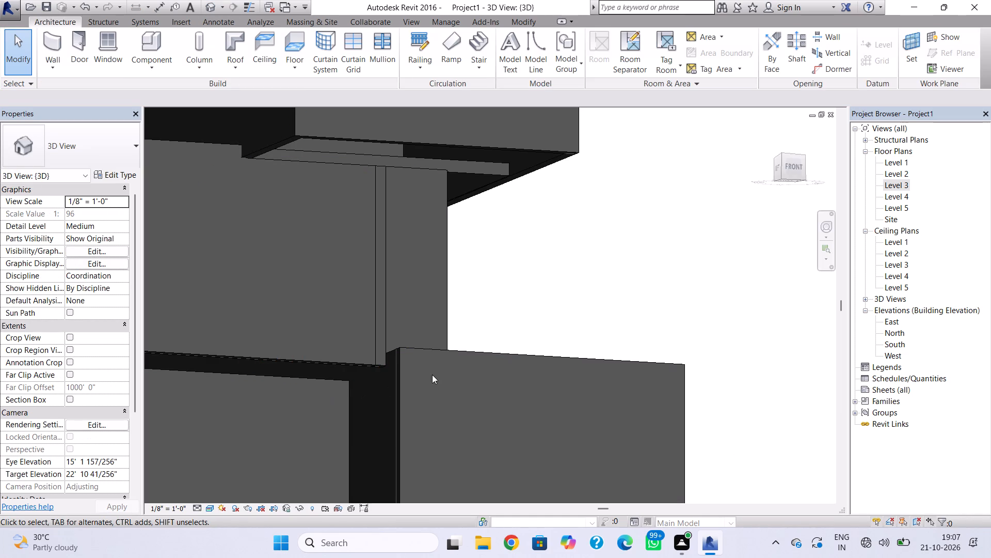
scroll(420, 361, "up", 5)
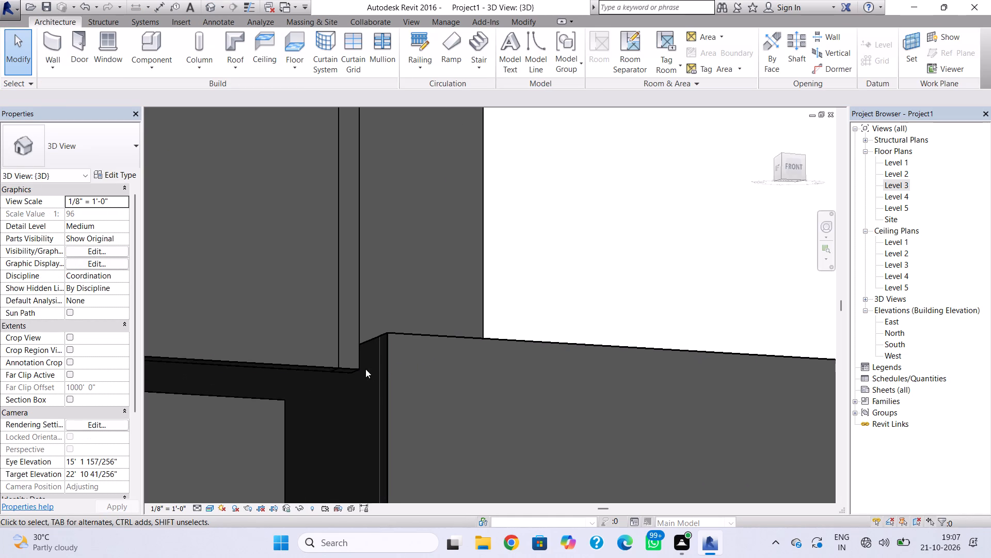
In the Level 2 plan, shift the end of the 23' 6" wall slightly at its corner junction, then return to 3D.
left_click(358, 367)
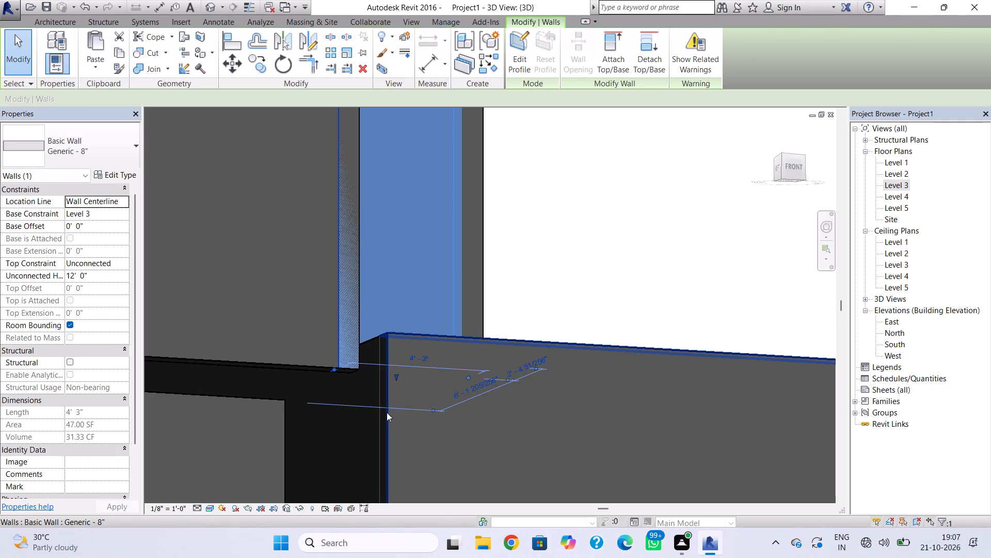
key("Escape")
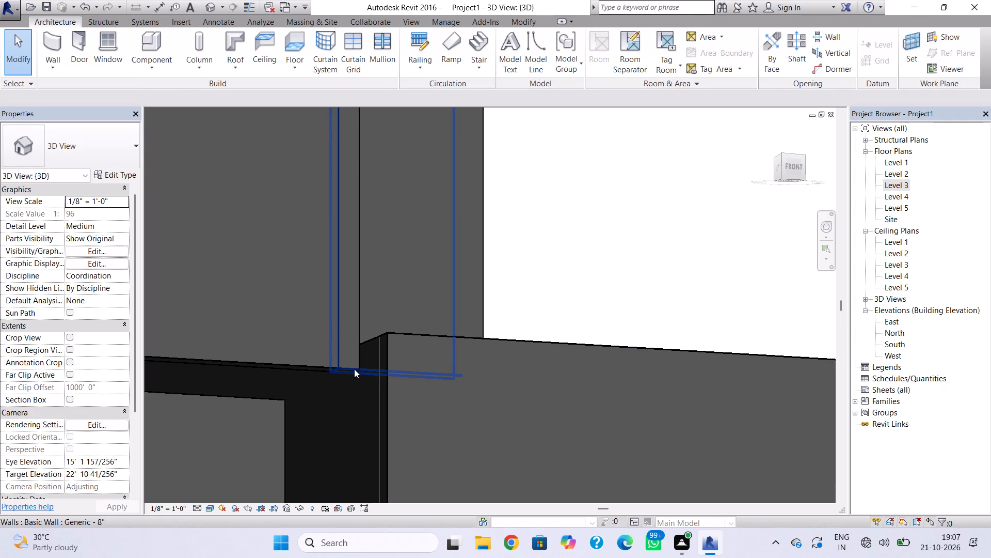
left_click(359, 359)
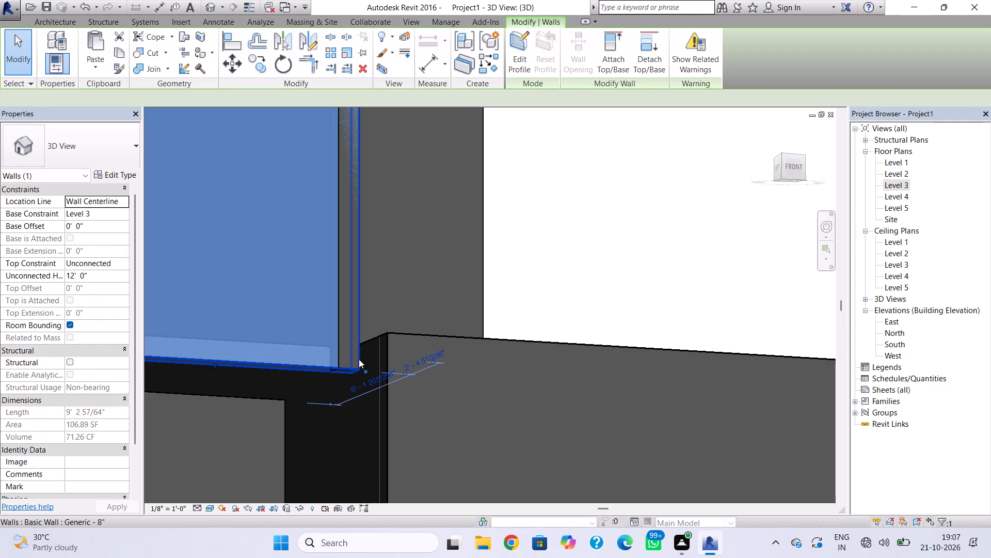
key("Escape")
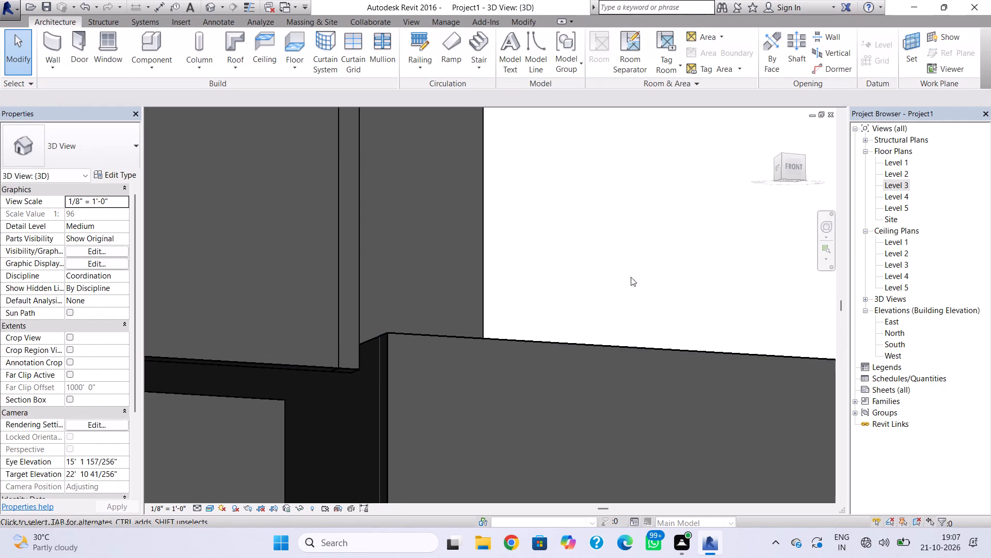
double_click(897, 181)
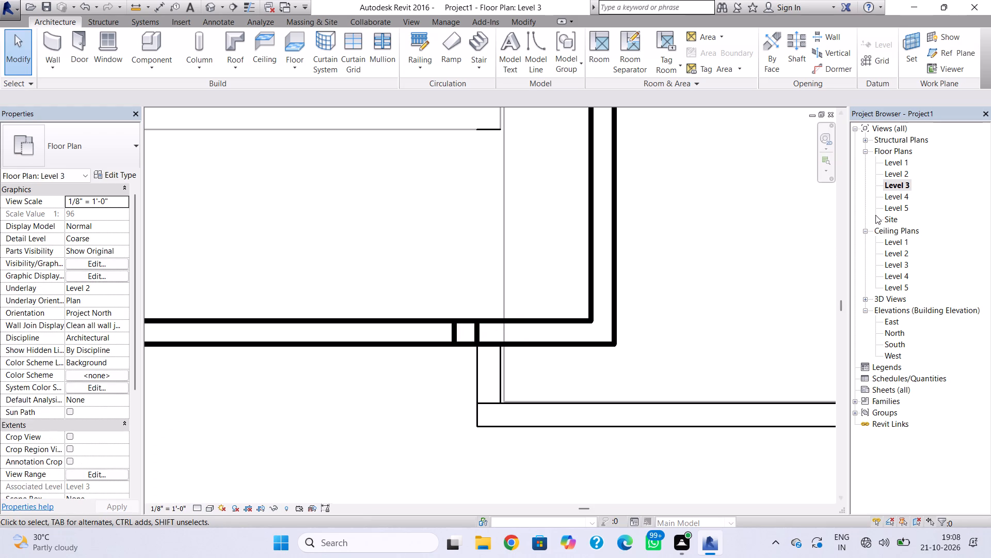
double_click(905, 174)
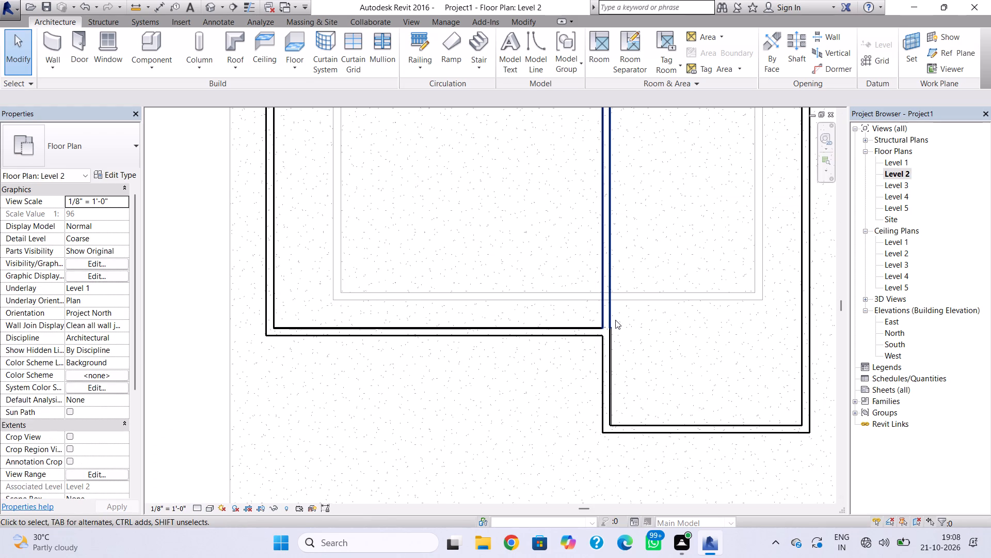
left_click(615, 320)
scroll(607, 326, "up", 6)
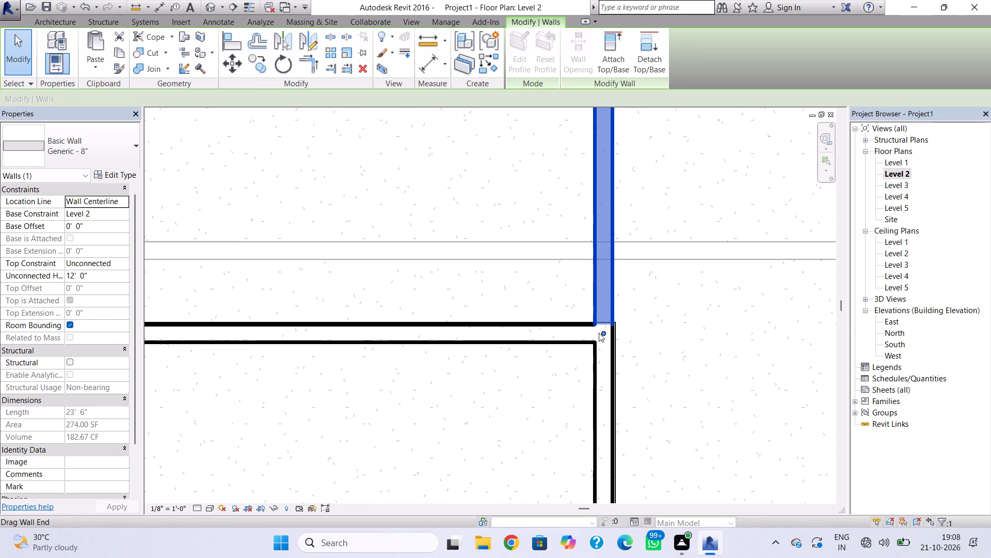
left_click_drag(602, 330, 604, 322)
key("Escape")
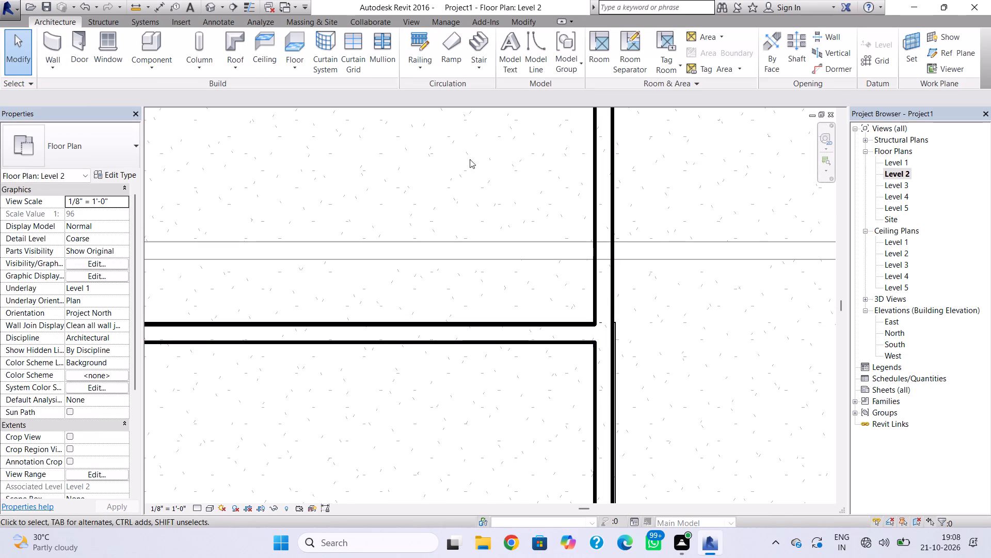
left_click(211, 5)
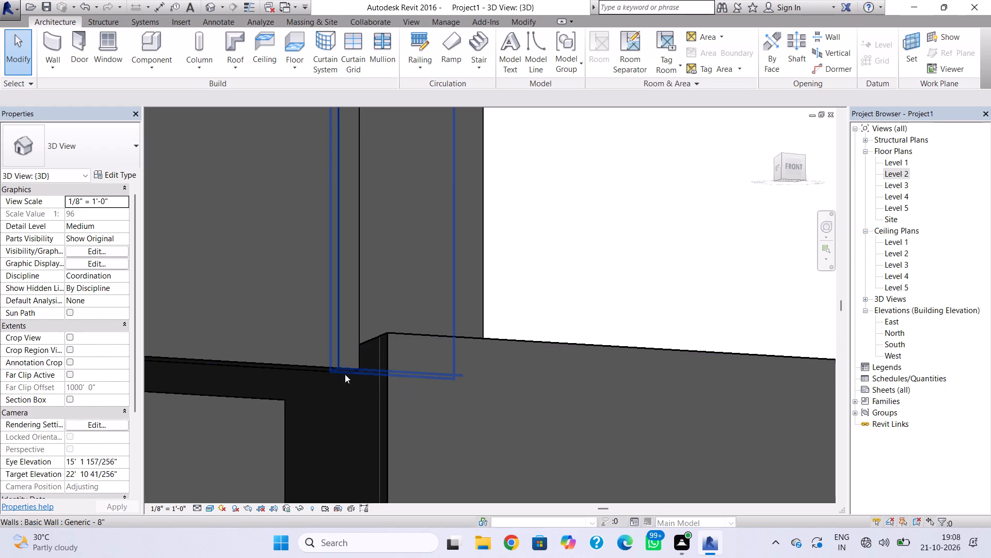
In 3D, adjust the end of the Level 3 wall beside the short wall at the junction, making it 12' 6" long.
right_click_drag(337, 400, 485, 311, "shift")
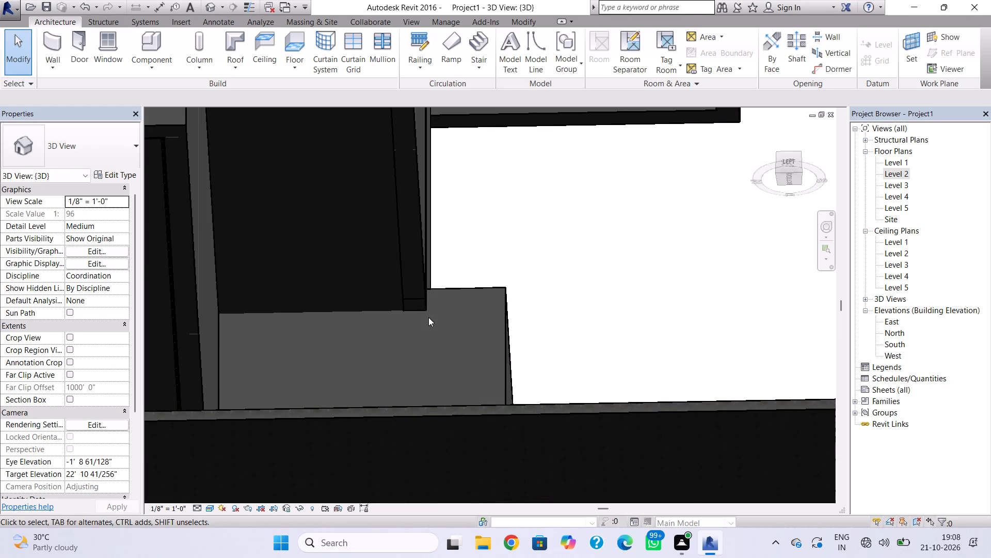
left_click(427, 314)
right_click_drag(412, 337, 375, 370, "shift")
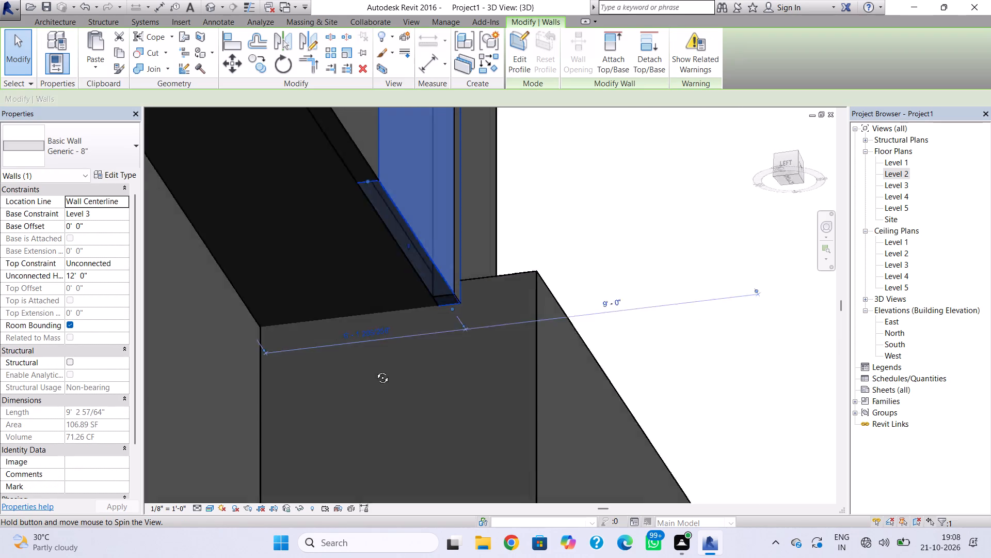
right_click_drag(375, 370, 301, 494, "shift")
right_click_drag(413, 348, 317, 426, "shift")
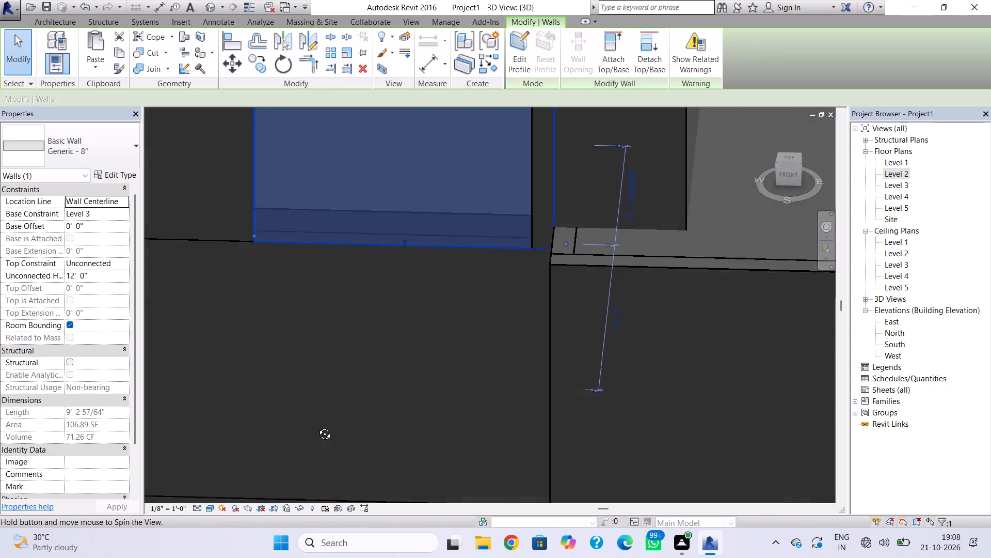
right_click_drag(317, 426, 316, 424, "shift")
right_click_drag(474, 342, 512, 337, "shift")
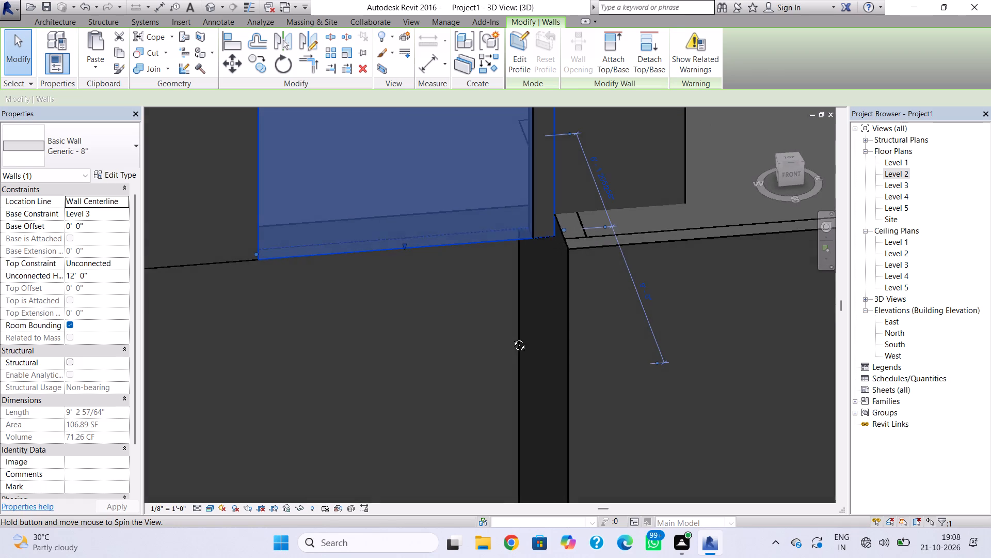
right_click_drag(512, 337, 512, 337, "shift")
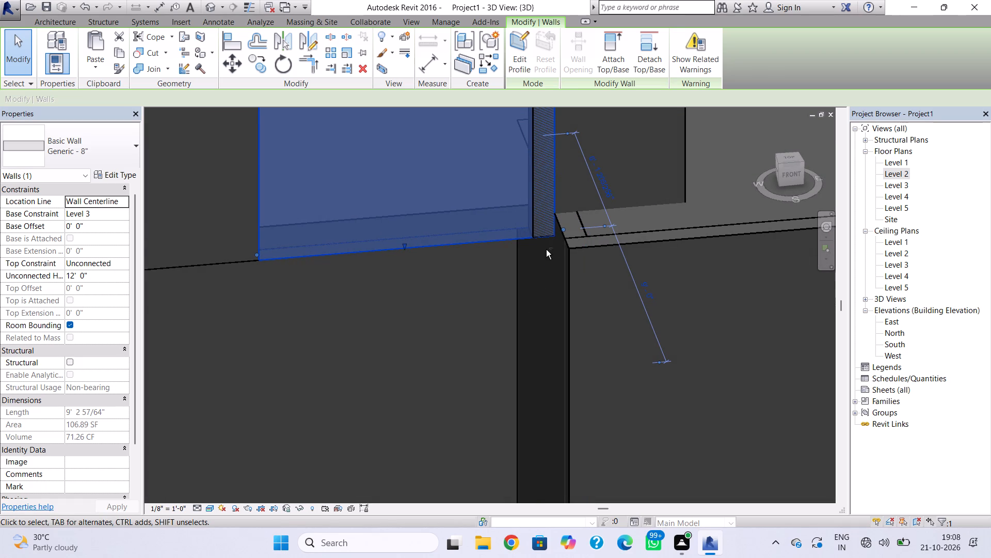
right_click_drag(525, 277, 510, 330, "shift")
middle_click_drag(520, 308, 513, 477)
scroll(520, 310, "down", 1)
right_click_drag(483, 426, 585, 337, "shift")
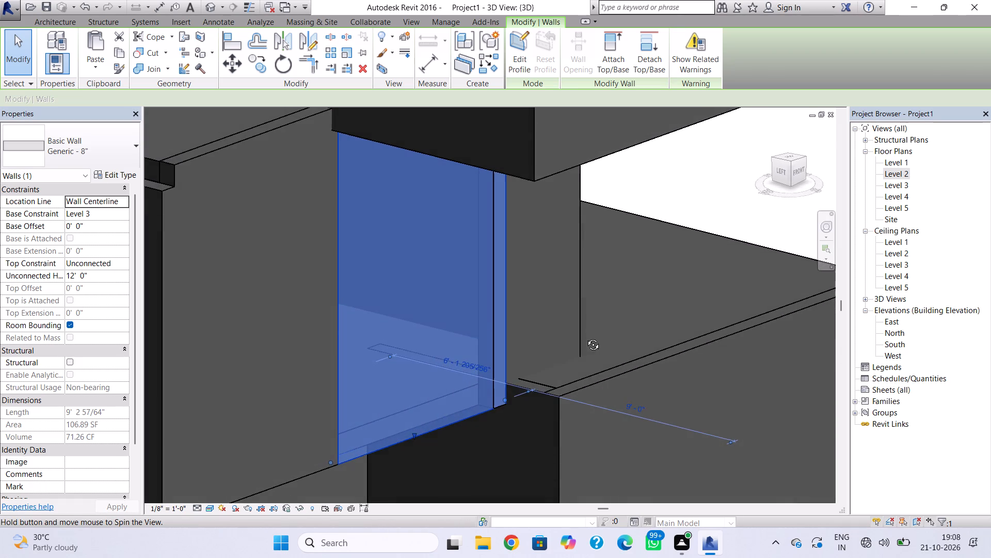
right_click_drag(585, 337, 507, 339, "shift")
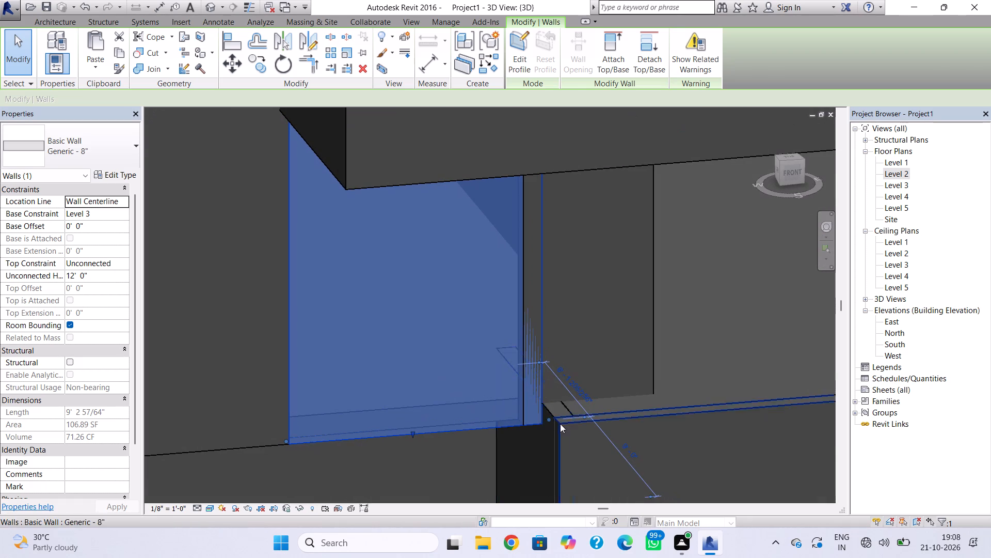
left_click_drag(552, 422, 528, 423)
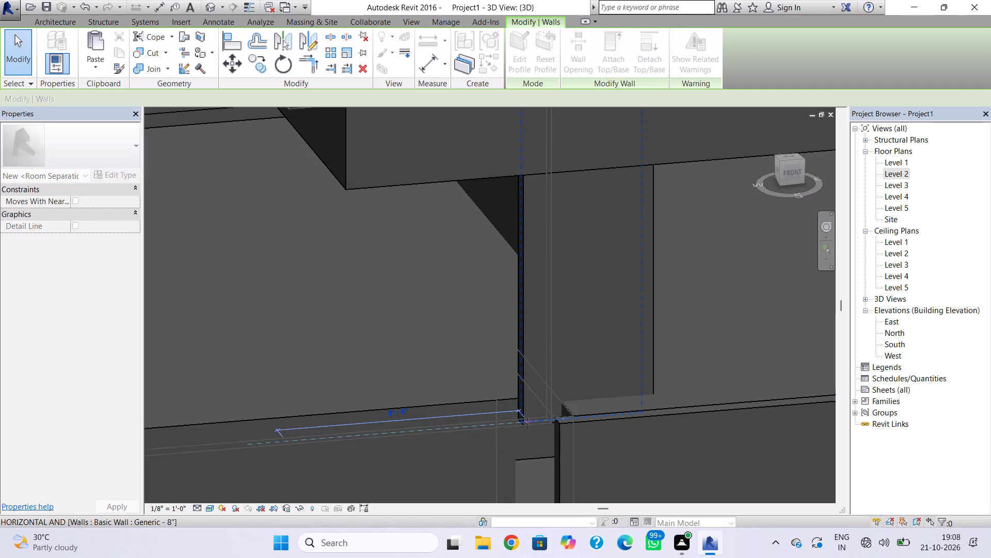
left_click_drag(528, 423, 526, 423)
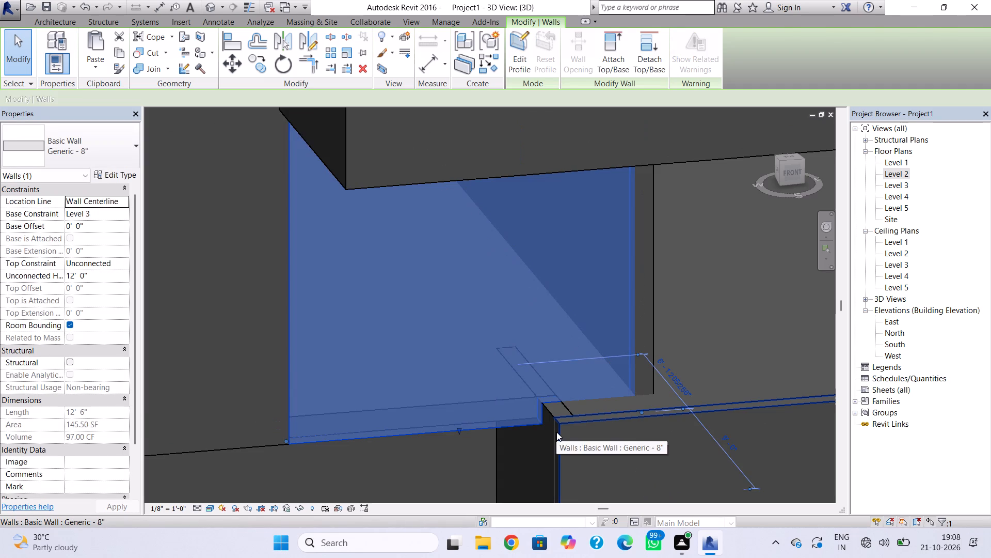
key("Escape")
Examine the long 32' 6" Level 3 wall and its junctions with the storeys above and below from several angles.
scroll(469, 454, "down", 5)
middle_click_drag(465, 445, 518, 398)
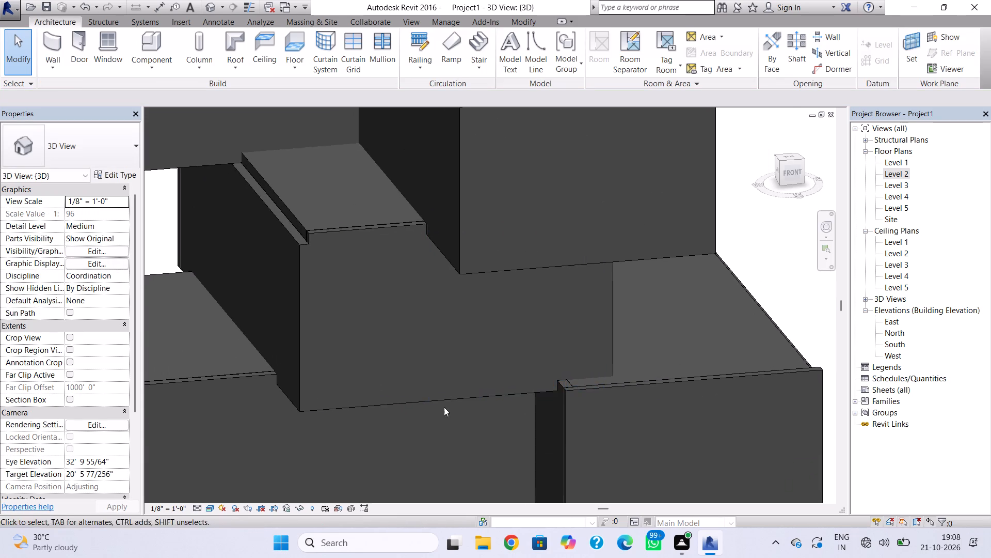
right_click_drag(311, 425, 474, 386, "shift")
left_click(460, 252)
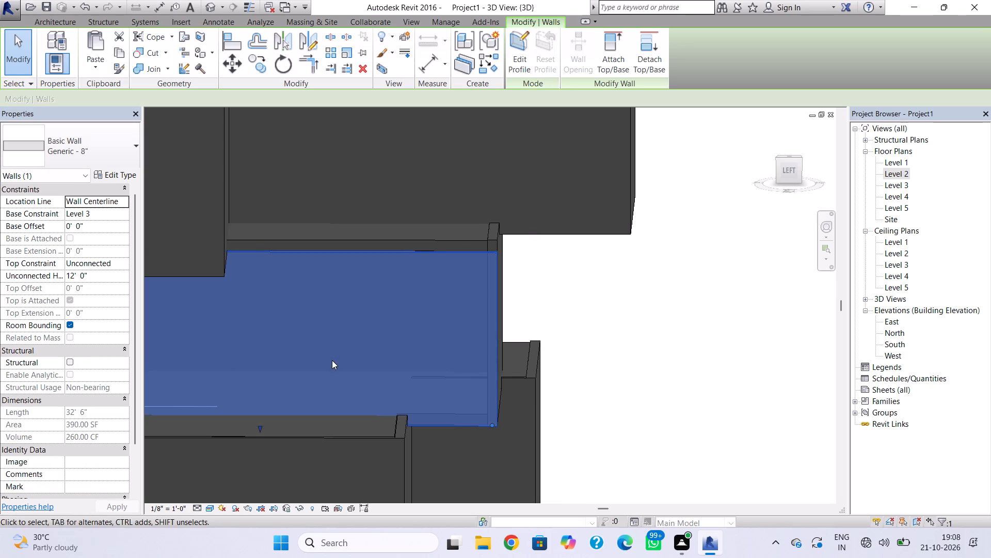
middle_click_drag(336, 366, 545, 352)
scroll(344, 370, "down", 1)
right_click_drag(454, 376, 466, 313, "shift")
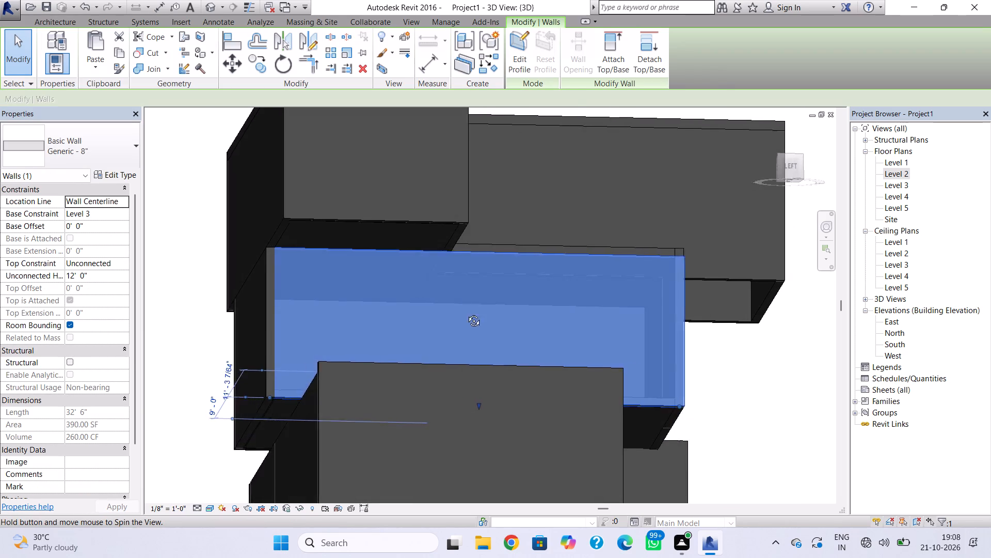
right_click_drag(466, 313, 450, 382, "shift")
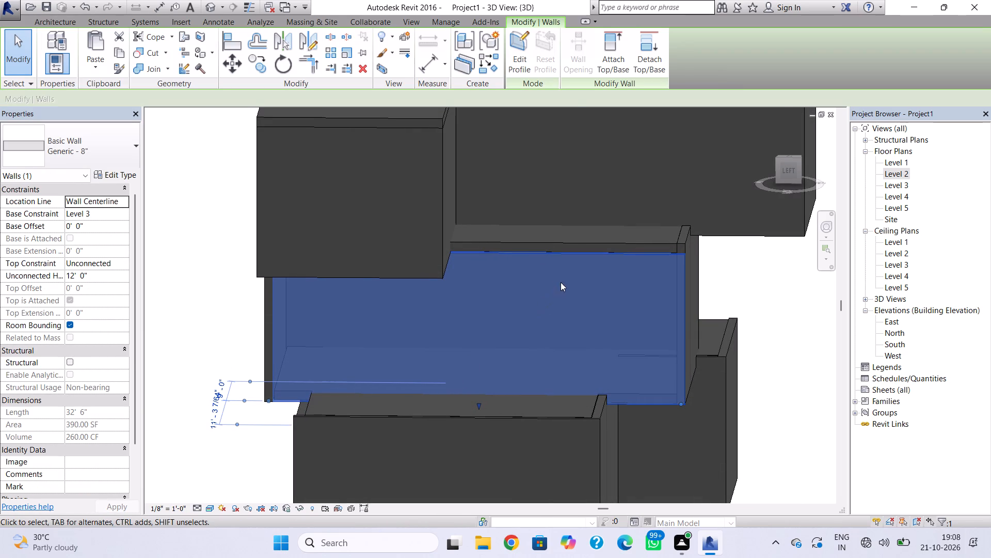
left_click(502, 254)
scroll(473, 270, "down", 3)
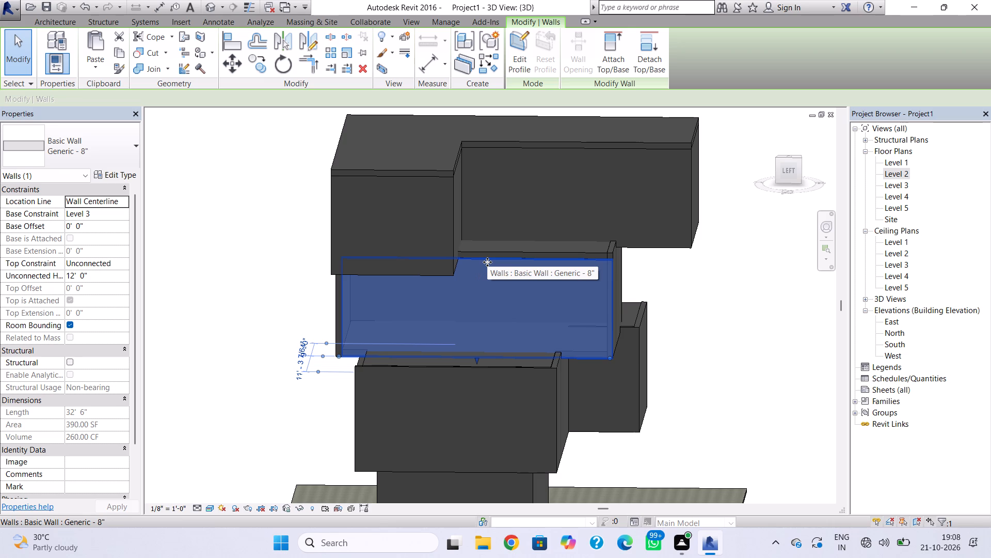
left_click(509, 261)
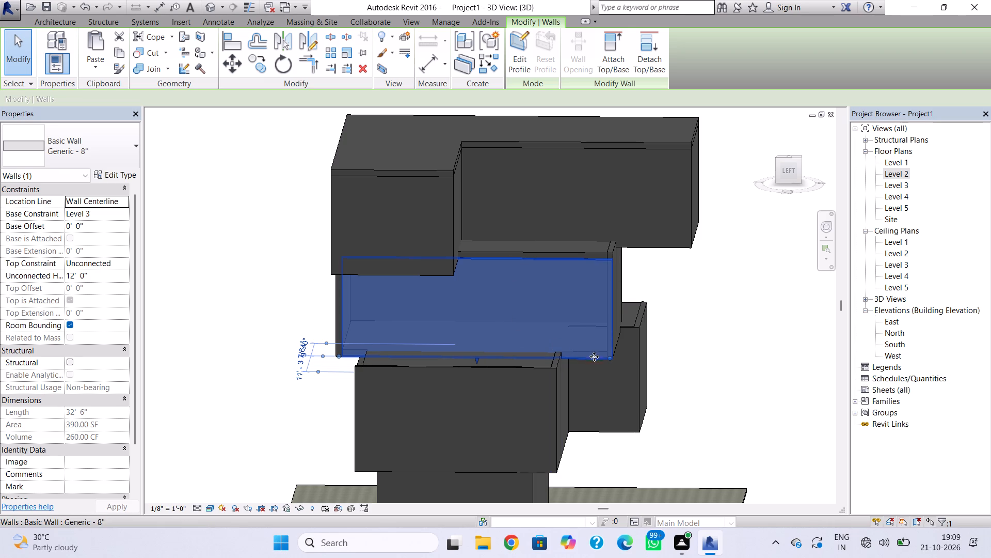
right_click(440, 345, "shift")
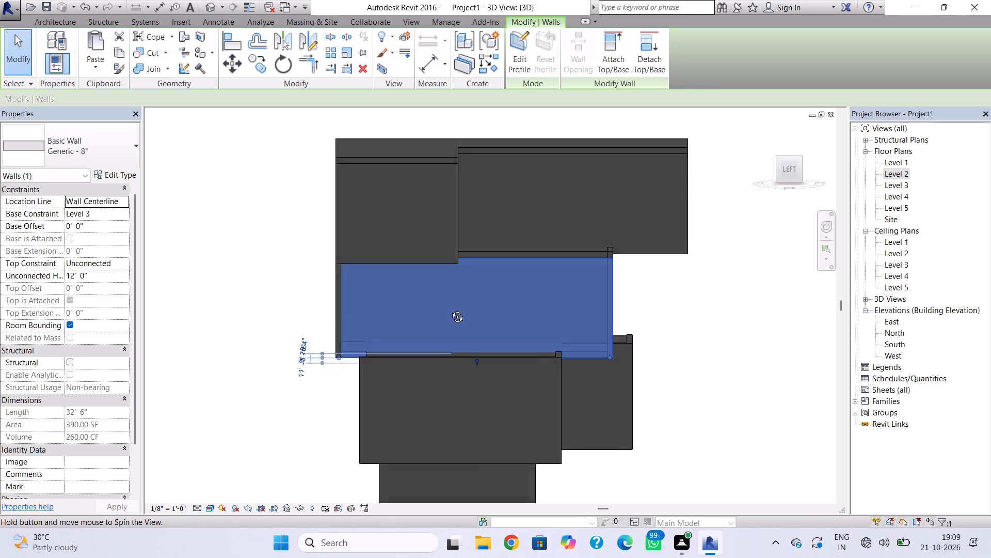
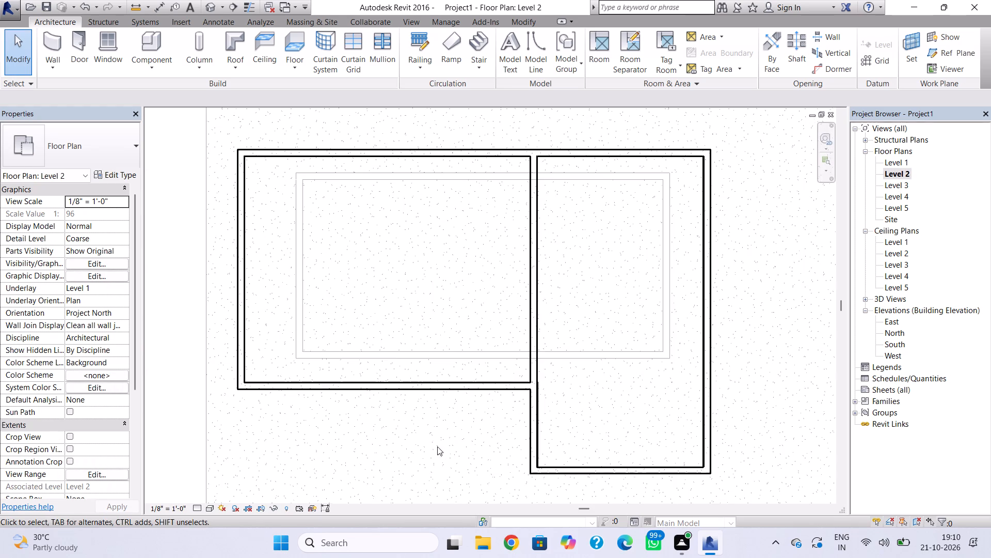
Compare the Level 2 and Level 3 plans with the 3D view around the open side of the Level 3 storey.
scroll(427, 440, "down", 1)
middle_click_drag(427, 440, 508, 402)
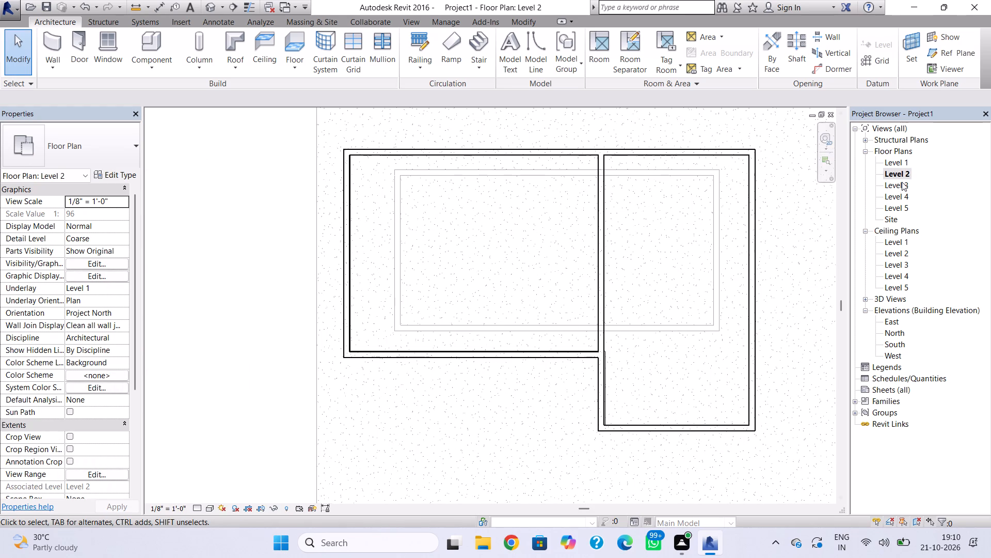
double_click(902, 182)
scroll(506, 304, "down", 8)
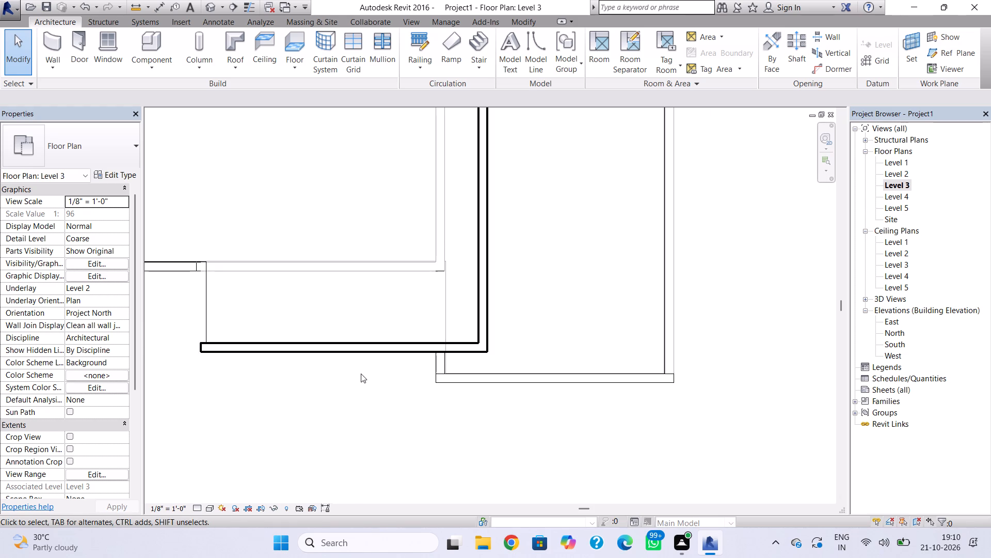
middle_click_drag(361, 374, 441, 370)
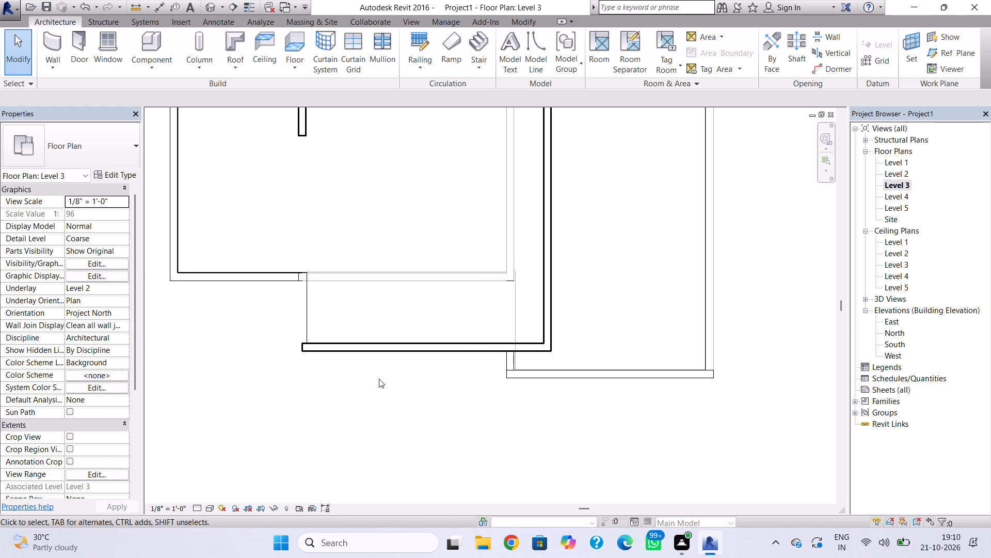
scroll(308, 61, "down", 1)
left_click(212, 6)
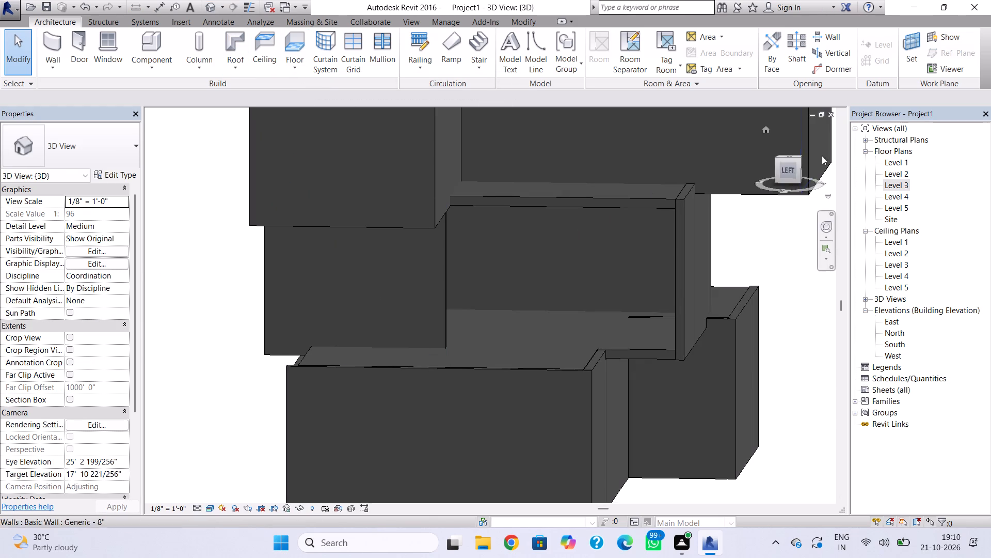
double_click(890, 185)
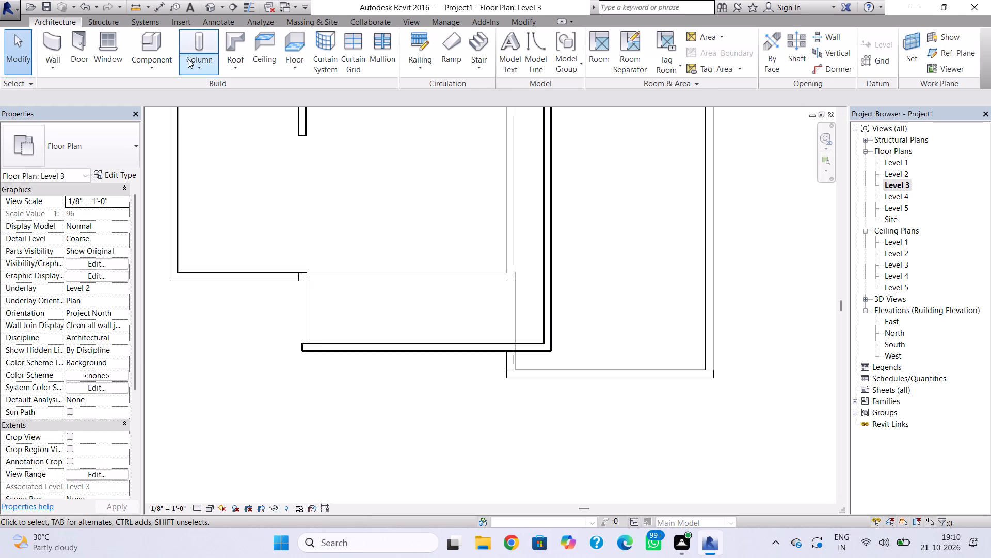
middle_click_drag(237, 235, 249, 338)
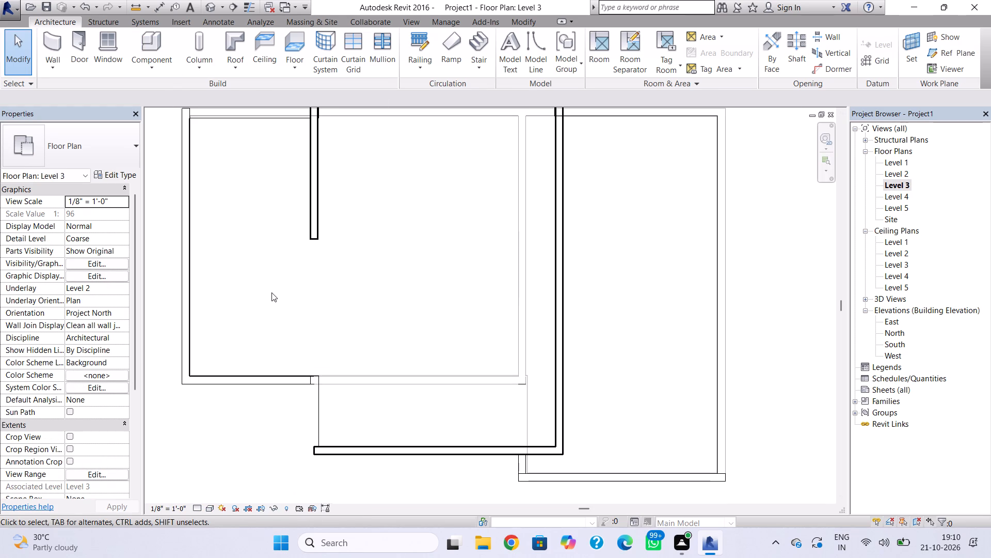
left_click(205, 5)
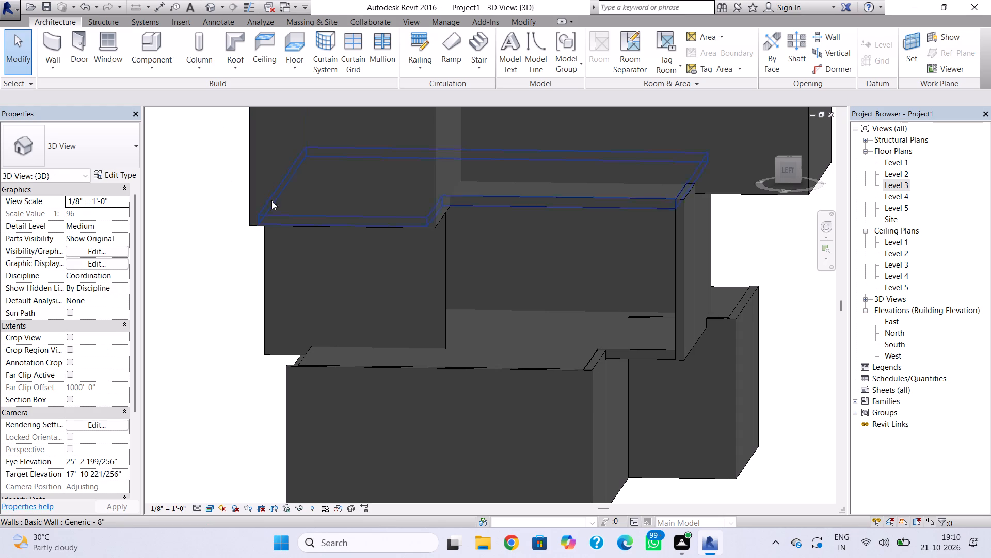
In the Level 3 plan, draw an 18' 6" Generic - 8" wall, 20' high, from the free wall end to the open corner.
double_click(893, 181)
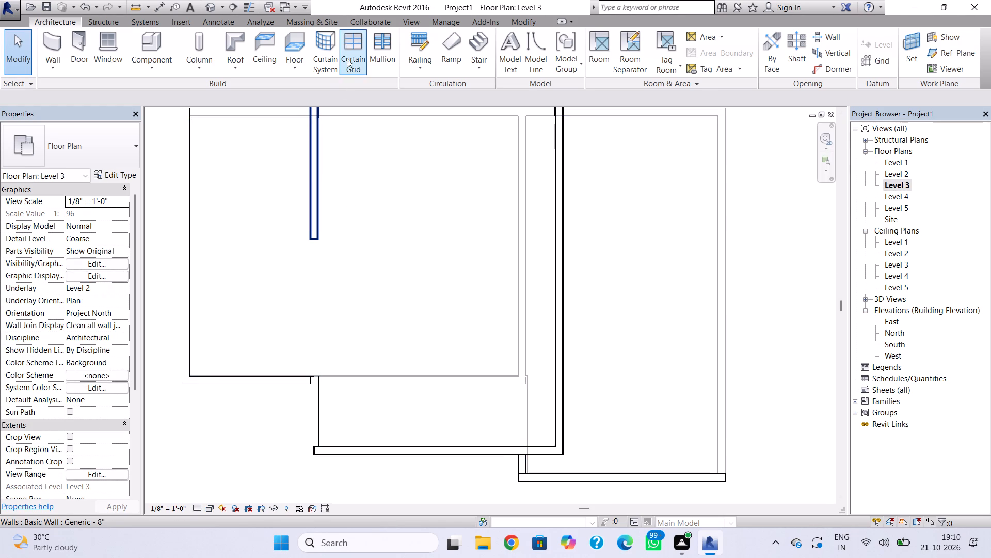
left_click(53, 49)
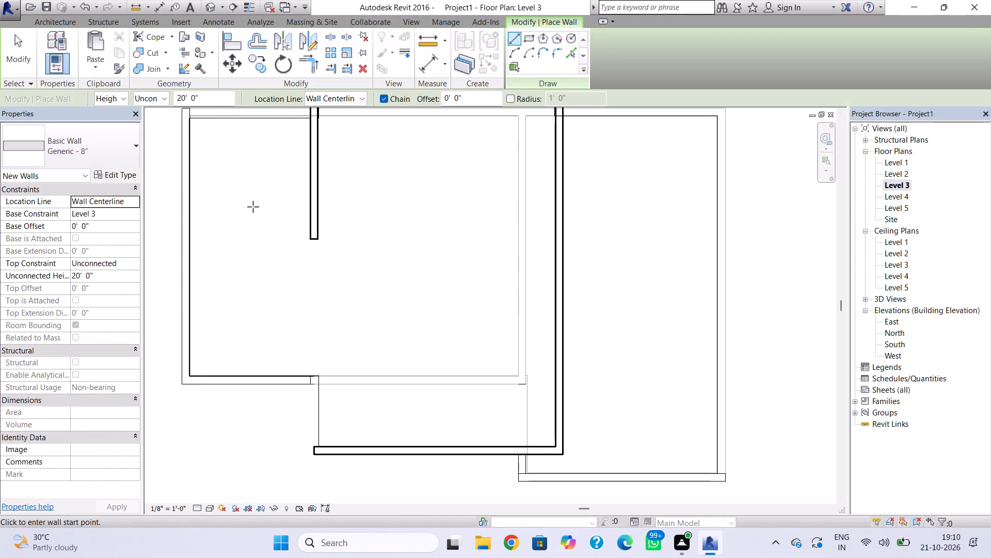
scroll(310, 237, "up", 1)
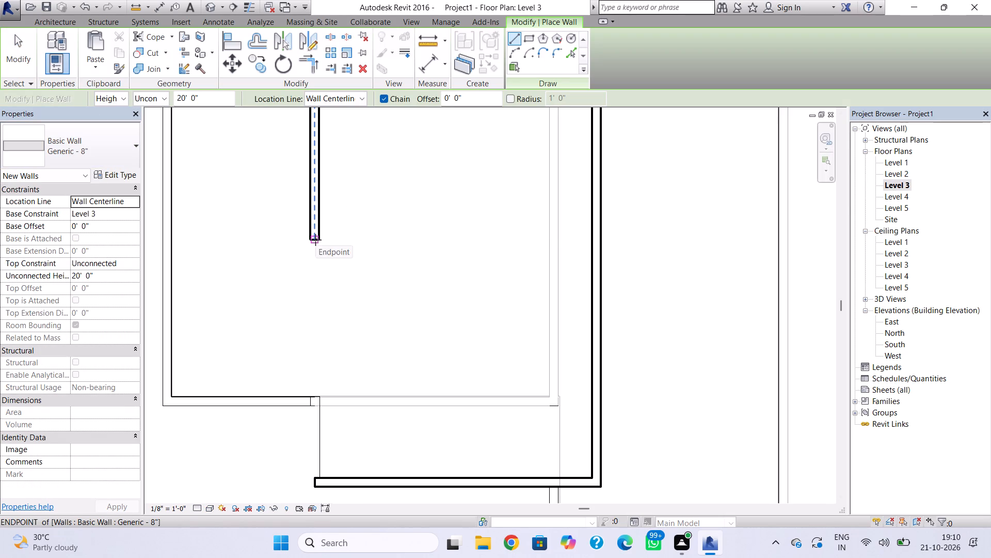
left_click(314, 240)
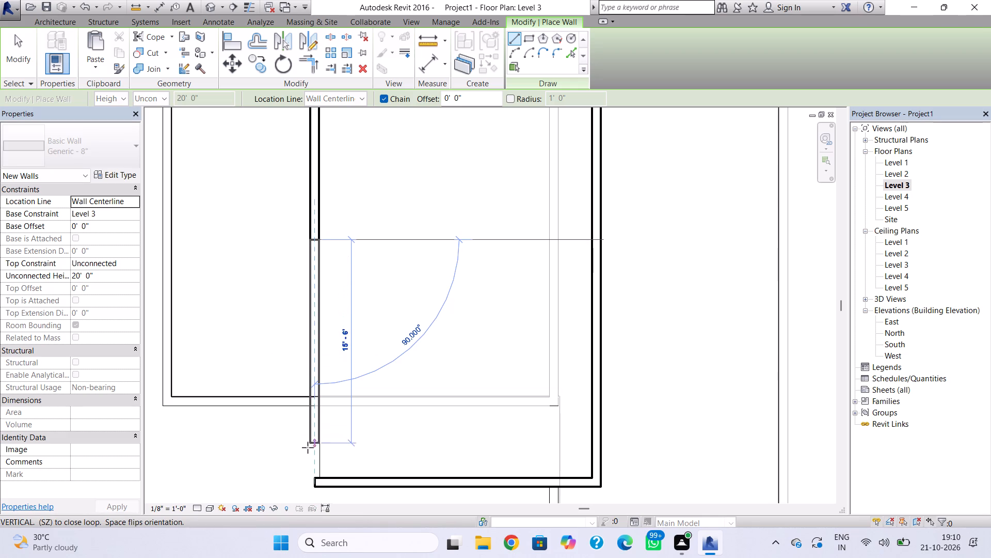
left_click(310, 476)
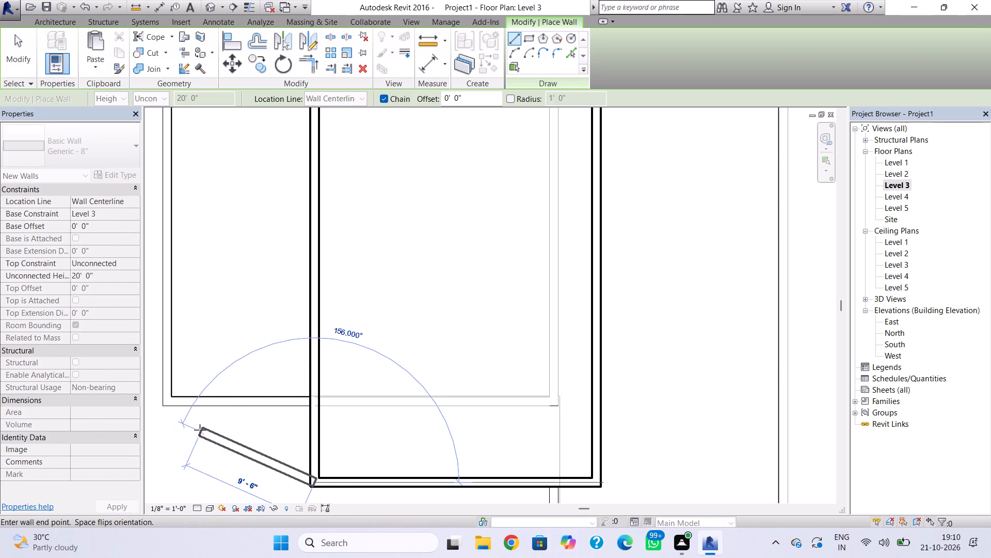
key("Escape")
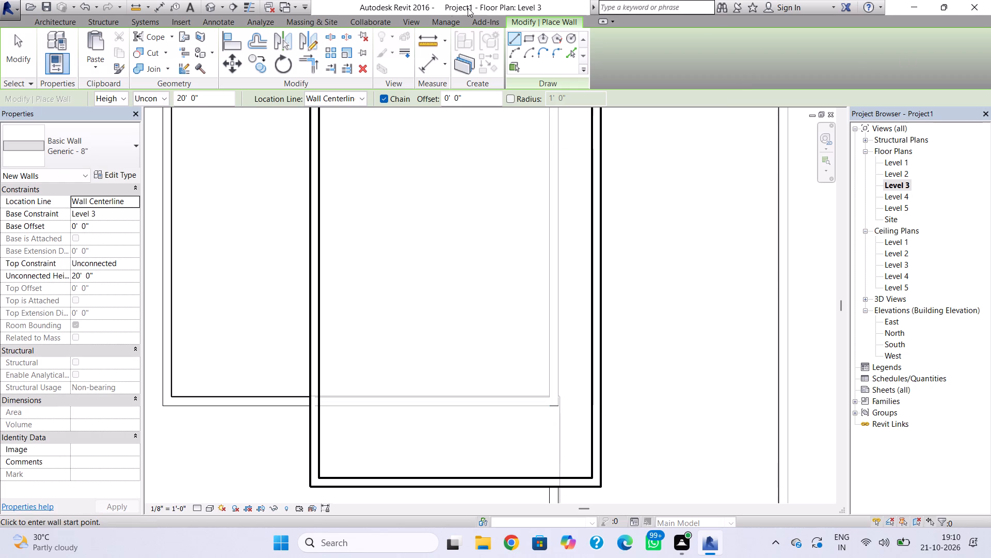
In 3D, lower the top of the new 18' 6" Level 3 wall to the adjoining roof edge.
left_click(214, 7)
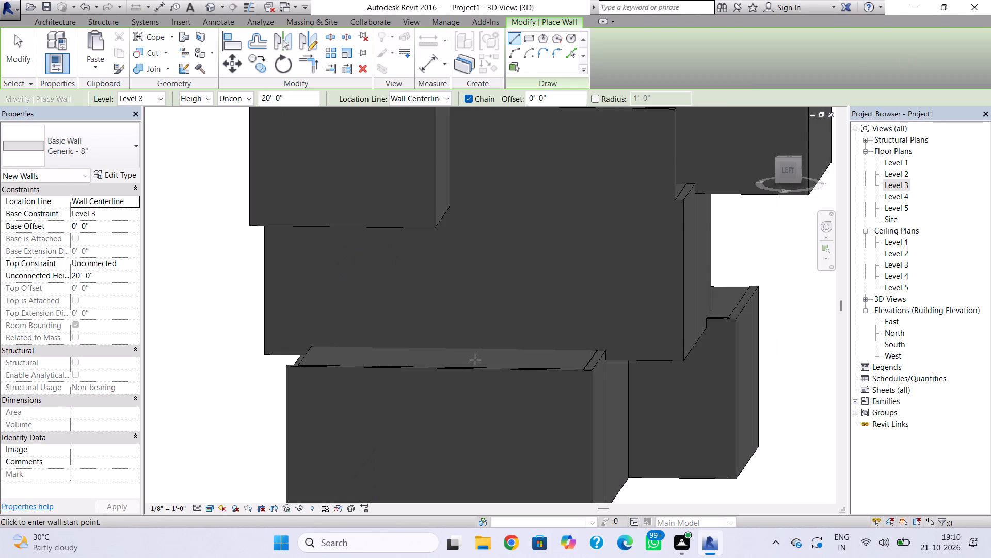
middle_click_drag(540, 381, 521, 541)
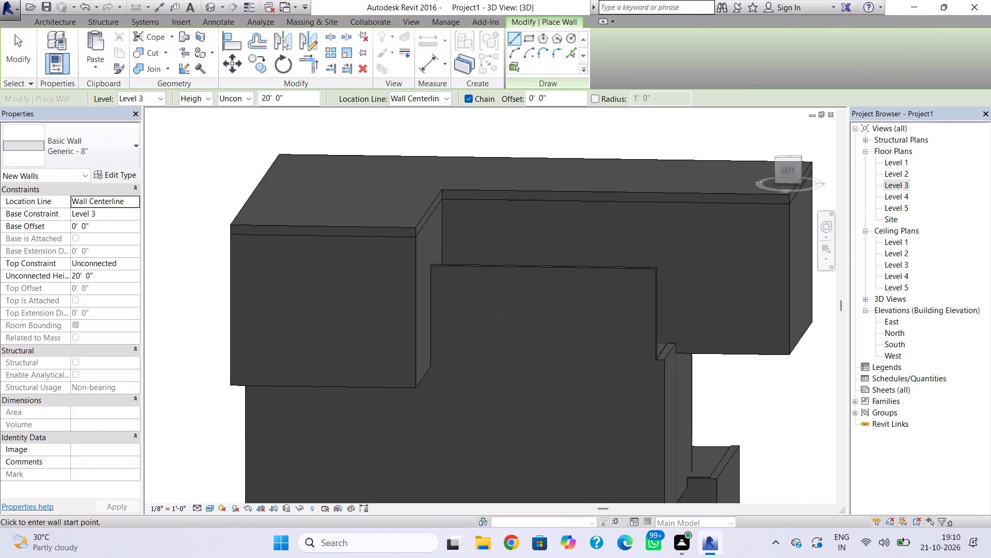
key("Escape")
left_click(527, 269)
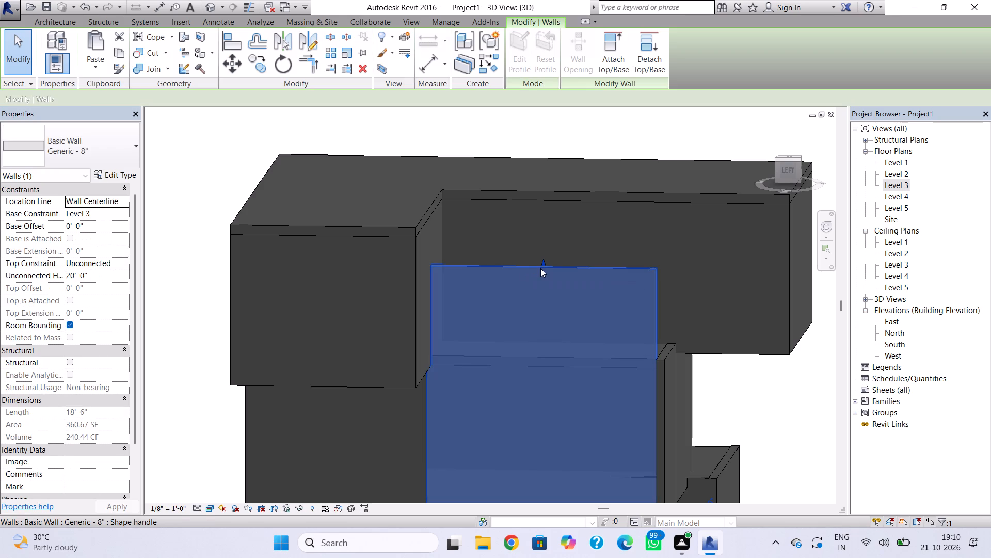
left_click_drag(544, 263, 550, 358)
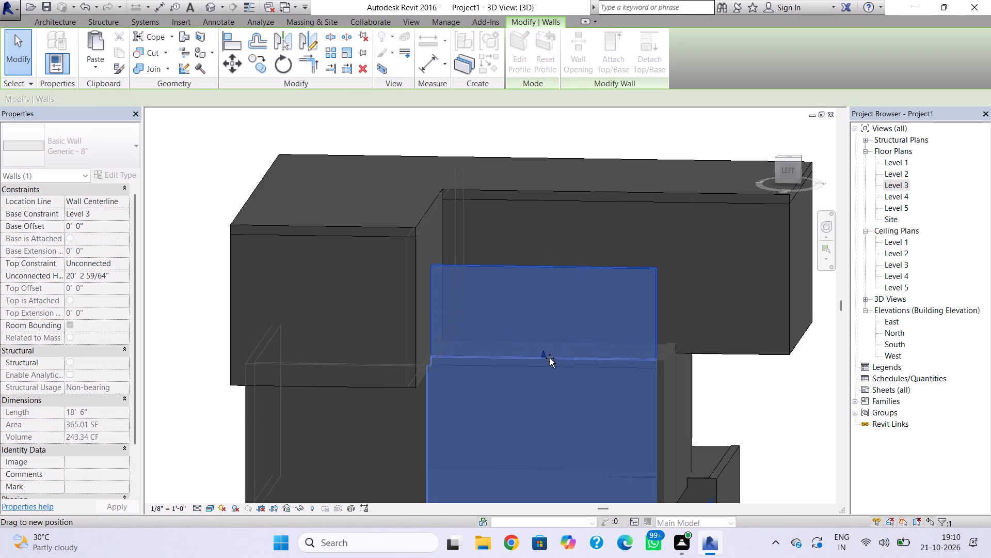
left_click_drag(550, 358, 549, 359)
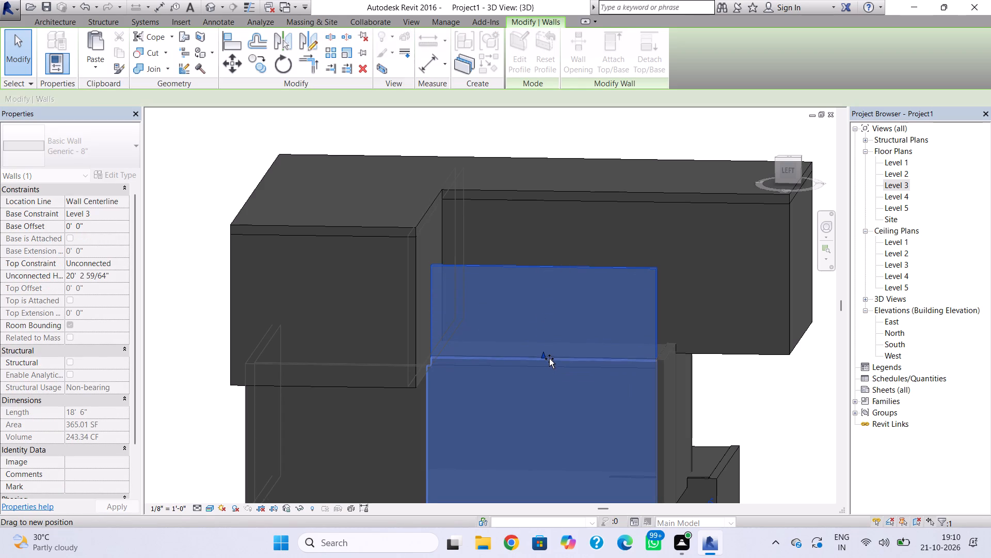
left_click_drag(549, 359, 549, 357)
key("Escape")
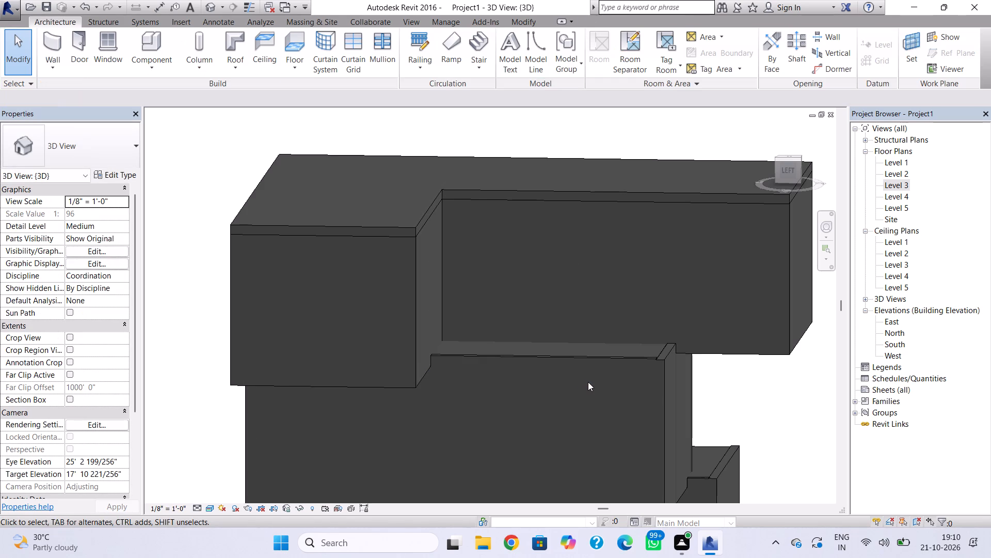
Fine-tune the new wall's top to align with the adjoining Level 4 roof, making the wall 12' 9" high.
right_click_drag(592, 385, 393, 430, "shift")
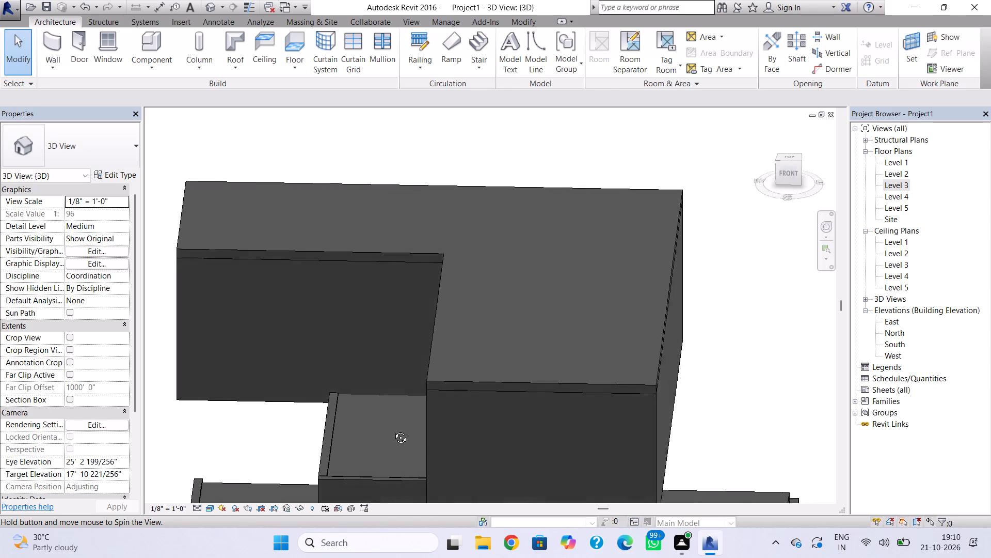
right_click_drag(393, 430, 461, 359, "shift")
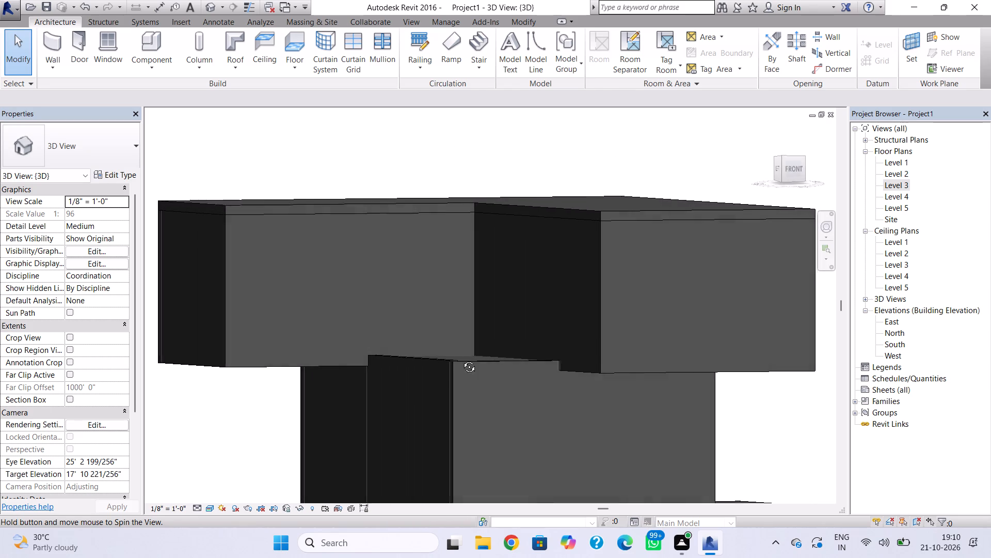
right_click_drag(461, 359, 465, 359, "shift")
left_click(449, 357)
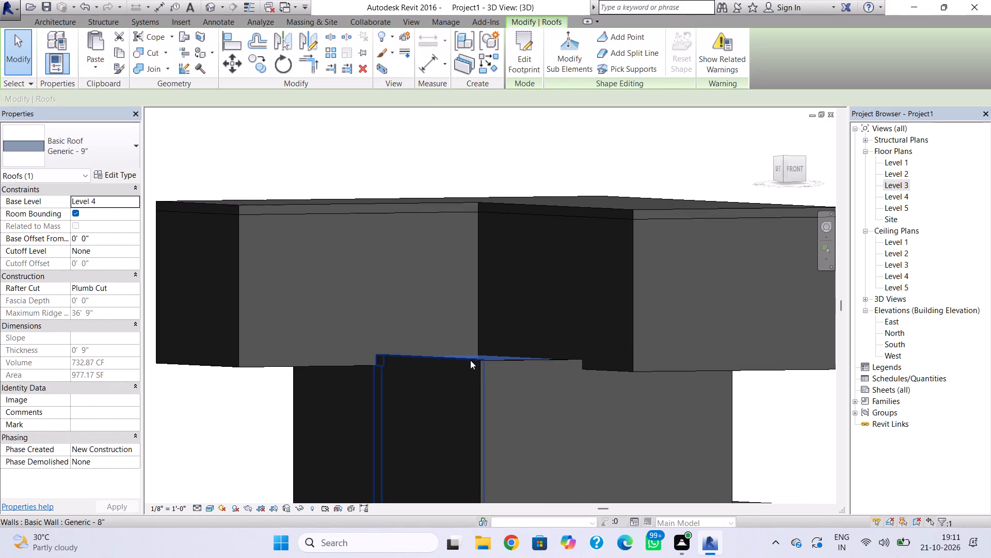
left_click(470, 360)
scroll(437, 361, "up", 4)
left_click_drag(425, 348, 427, 353)
key("Escape")
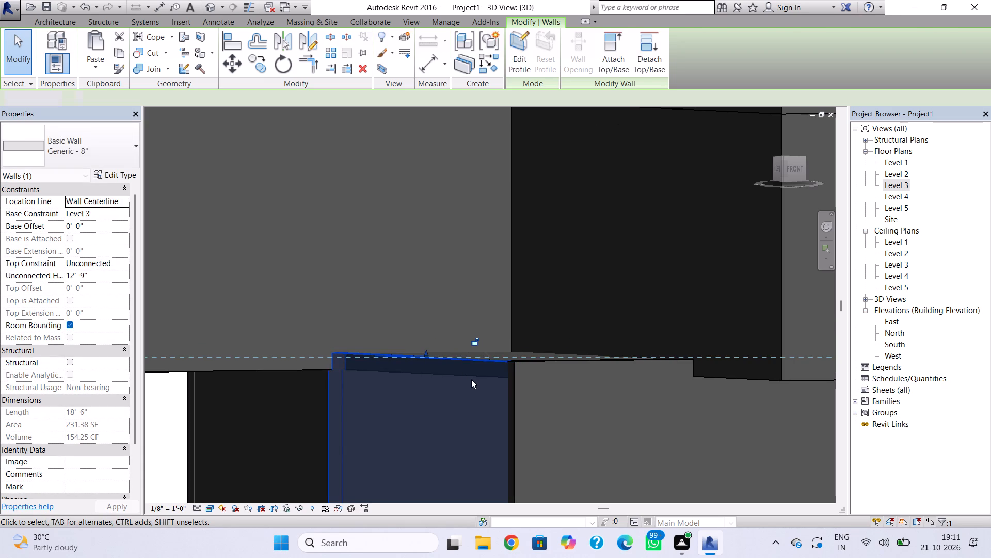
Inspect the Level 3 storey with its new wall and its junctions with the storeys above and below.
scroll(471, 413, "down", 4)
middle_click_drag(472, 411, 482, 363)
scroll(483, 367, "up", 1)
scroll(495, 415, "down", 2)
middle_click_drag(485, 394, 469, 315)
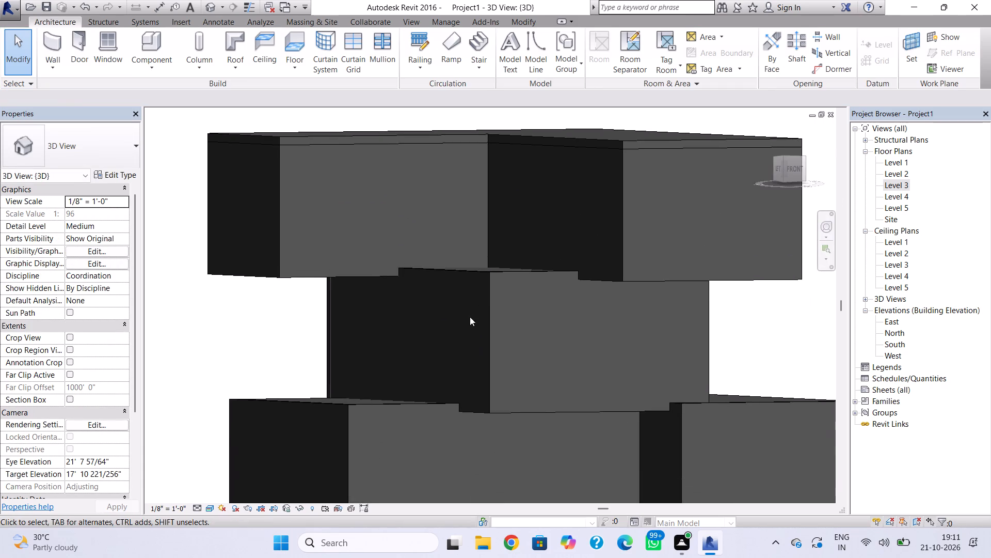
middle_click_drag(479, 405, 485, 333)
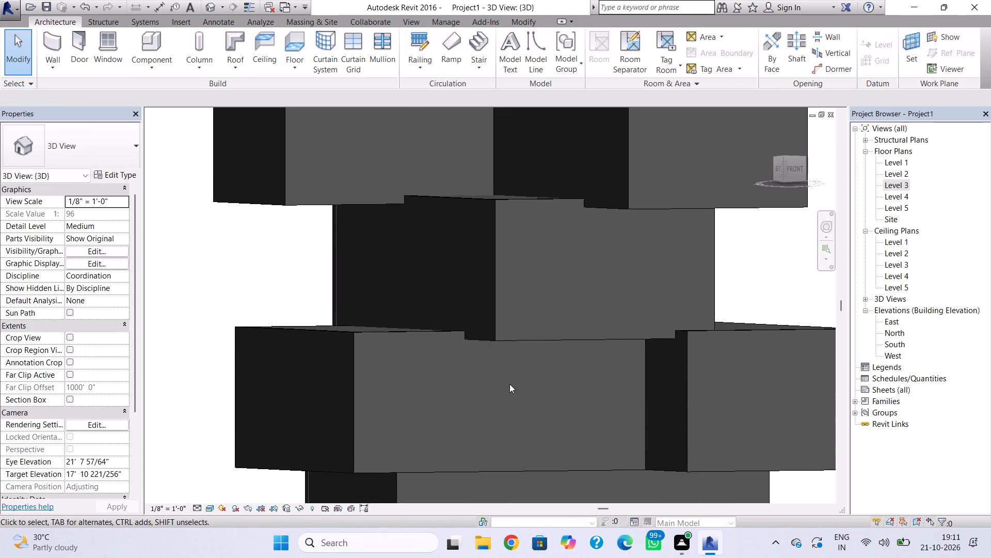
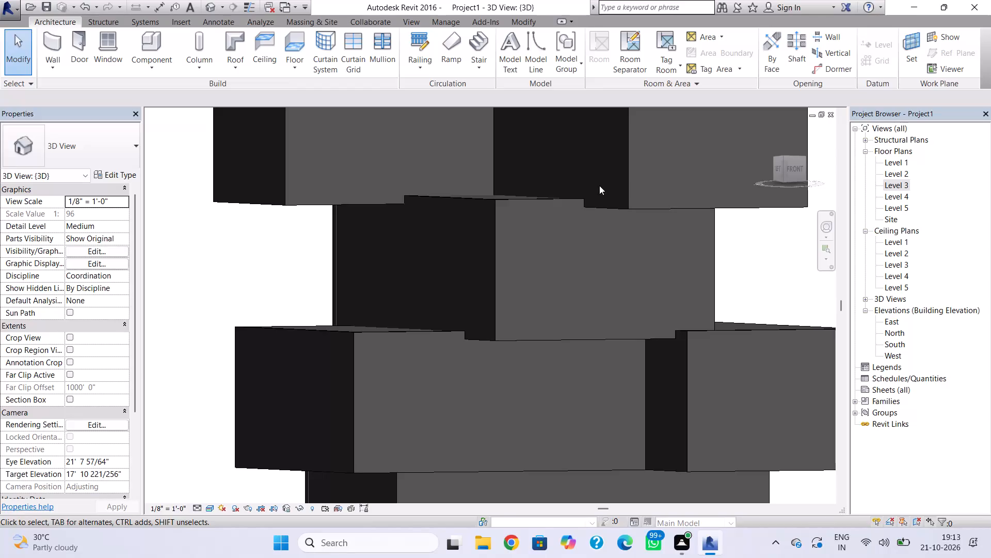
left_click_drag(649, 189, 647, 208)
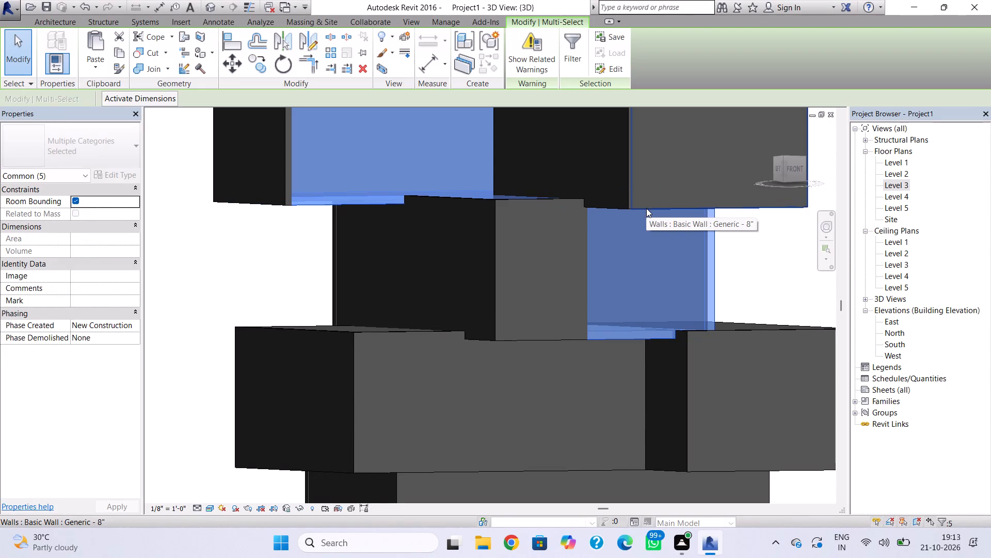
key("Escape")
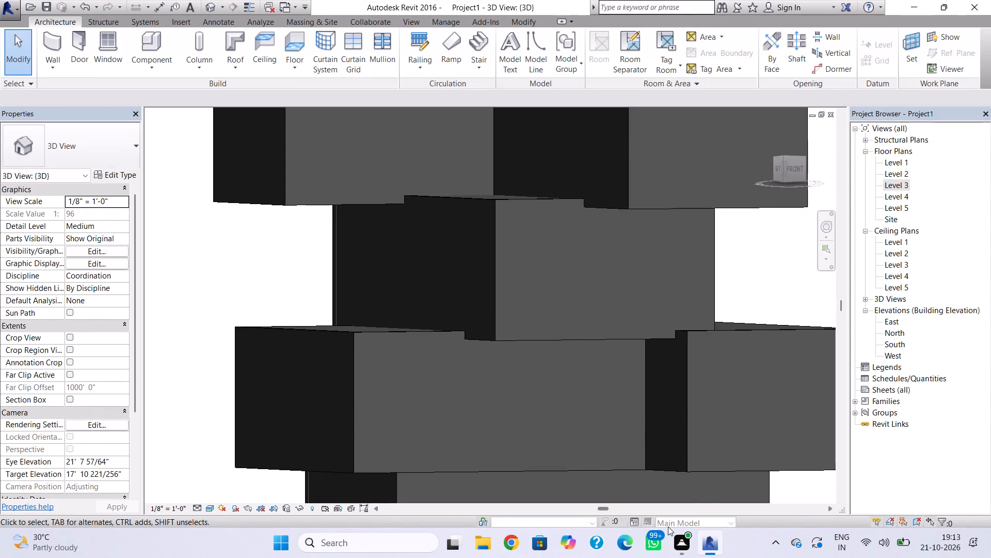
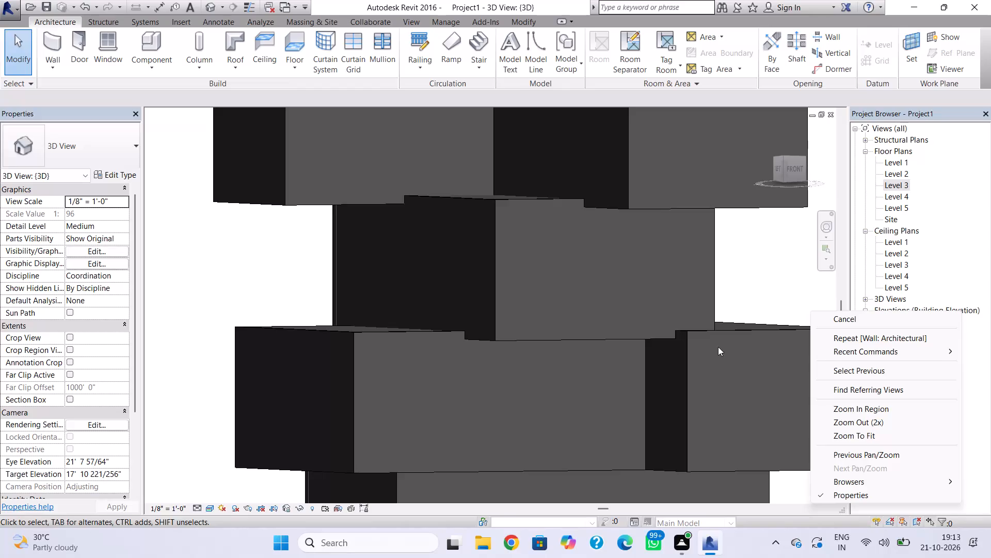
Open the topmost roof's footprint for editing and switch to the Level 5 floor plan.
middle_click_drag(725, 312, 669, 416)
middle_click_drag(624, 295, 624, 296)
scroll(624, 295, "down", 1)
middle_click_drag(624, 296, 511, 365)
scroll(536, 317, "down", 3)
scroll(538, 324, "up", 1)
scroll(368, 193, "down", 6)
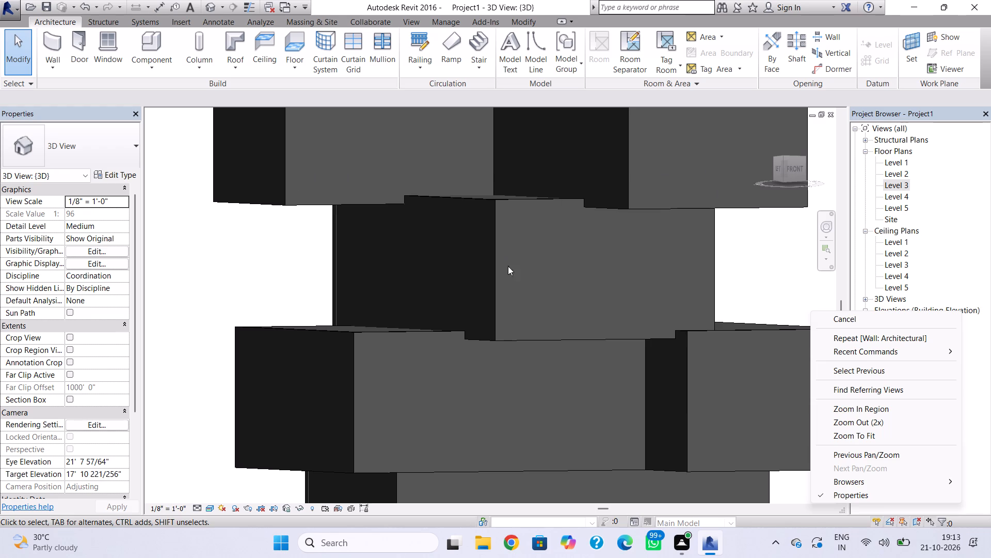
right_click_drag(503, 299, 537, 309)
key("Escape")
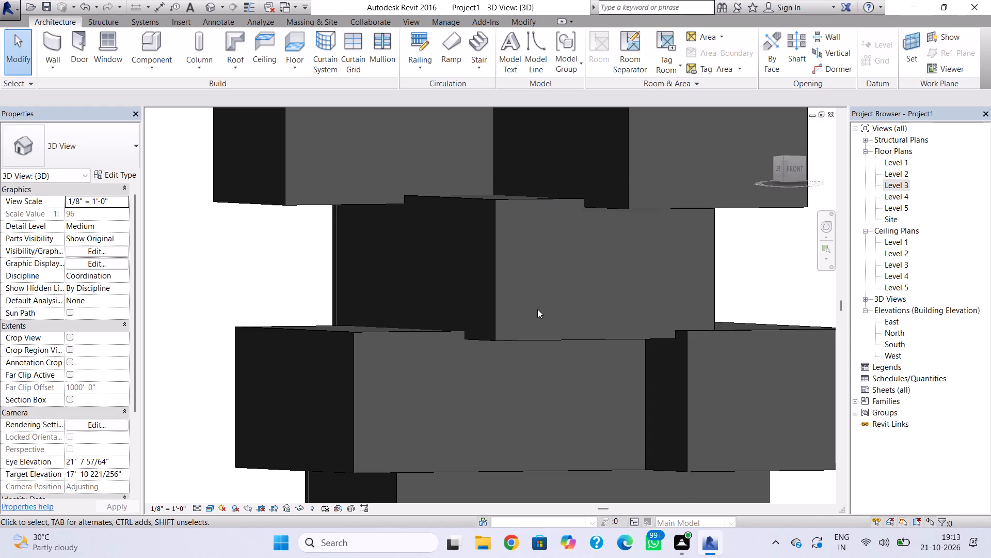
right_click_drag(541, 318, 522, 371, "shift")
middle_click_drag(525, 369, 476, 437)
scroll(484, 430, "down", 1)
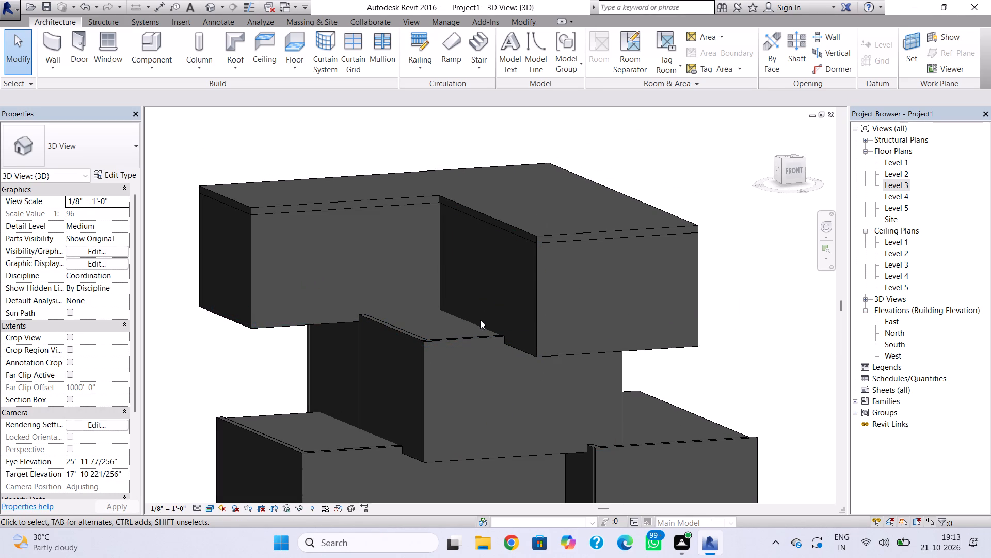
double_click(550, 237)
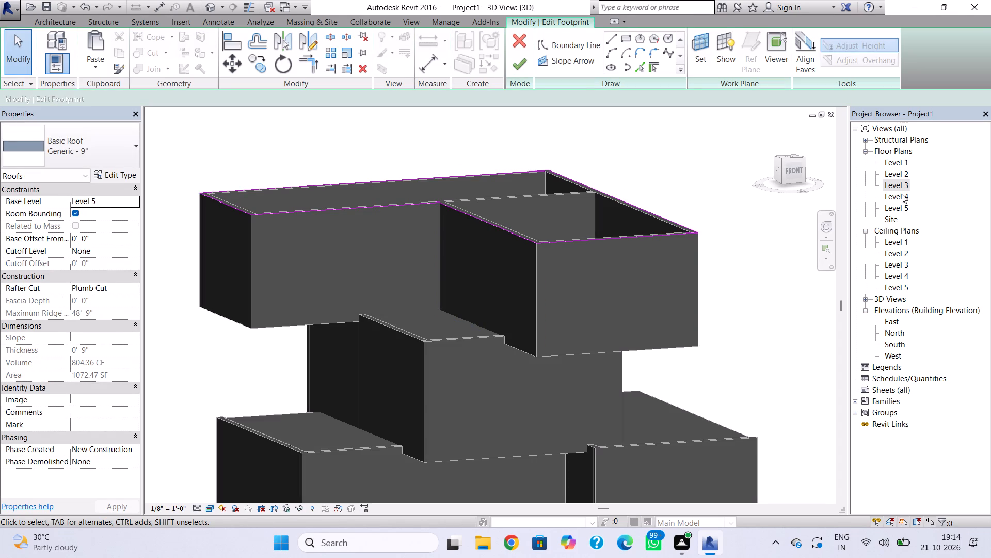
double_click(893, 211)
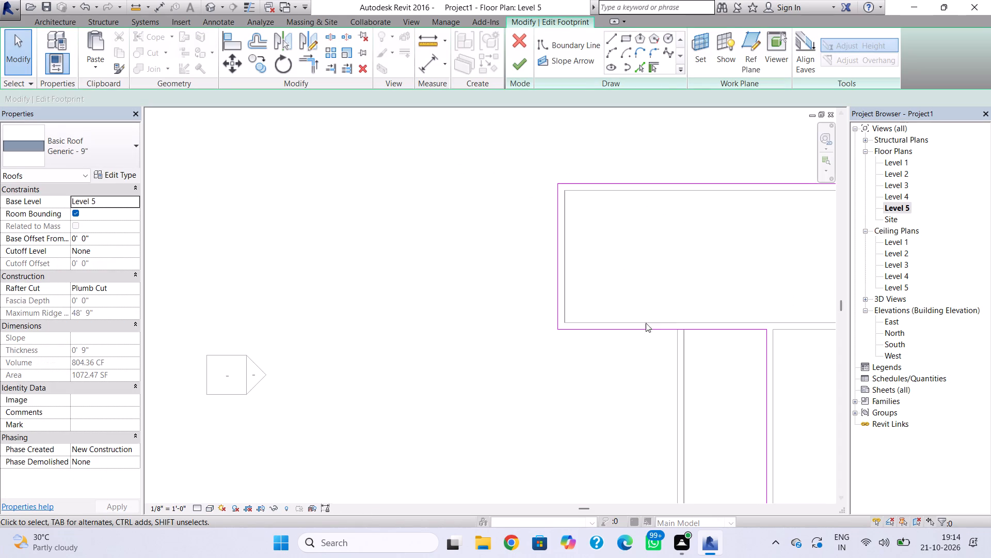
Nudge the south wing's west and south roof boundary lines inward to the inner wall faces.
scroll(610, 336, "down", 2)
middle_click_drag(610, 336, 353, 322)
middle_click_drag(419, 388, 410, 322)
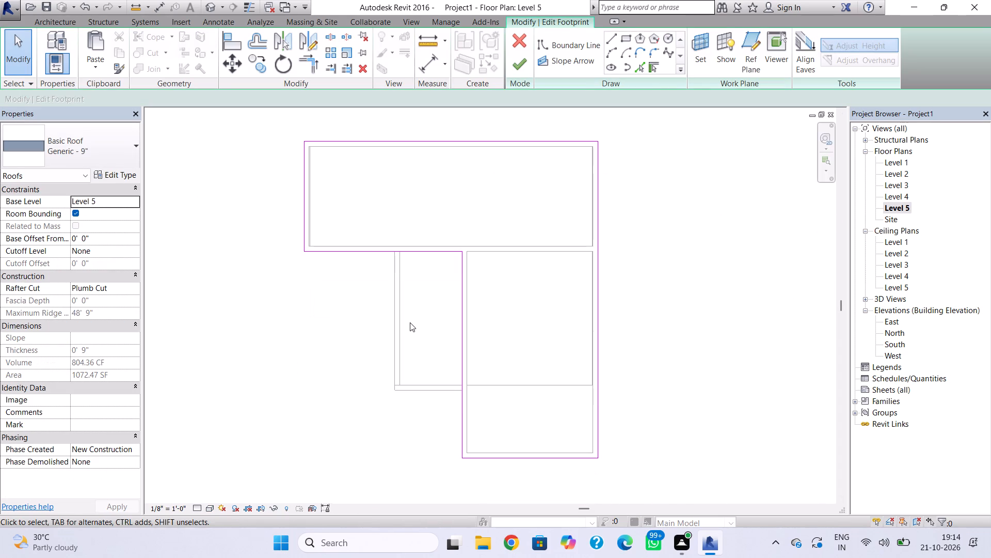
scroll(474, 358, "up", 2)
left_click(460, 372)
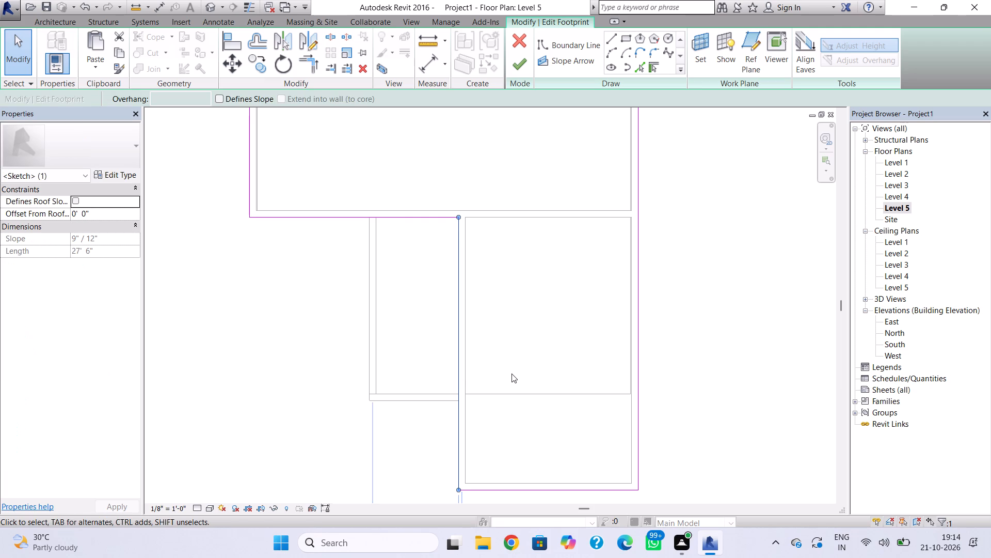
key("Right")
key("Right")
key("Right")
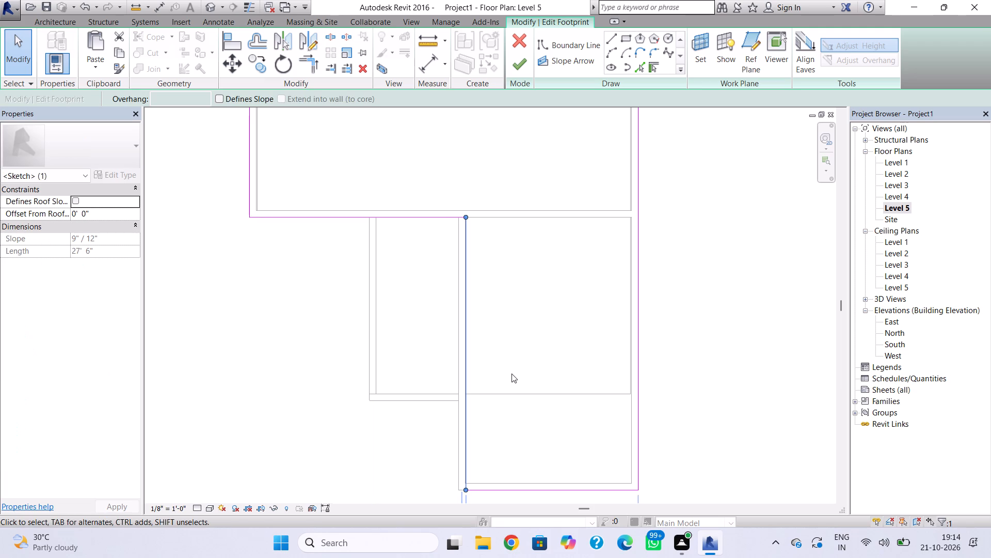
left_click(548, 495)
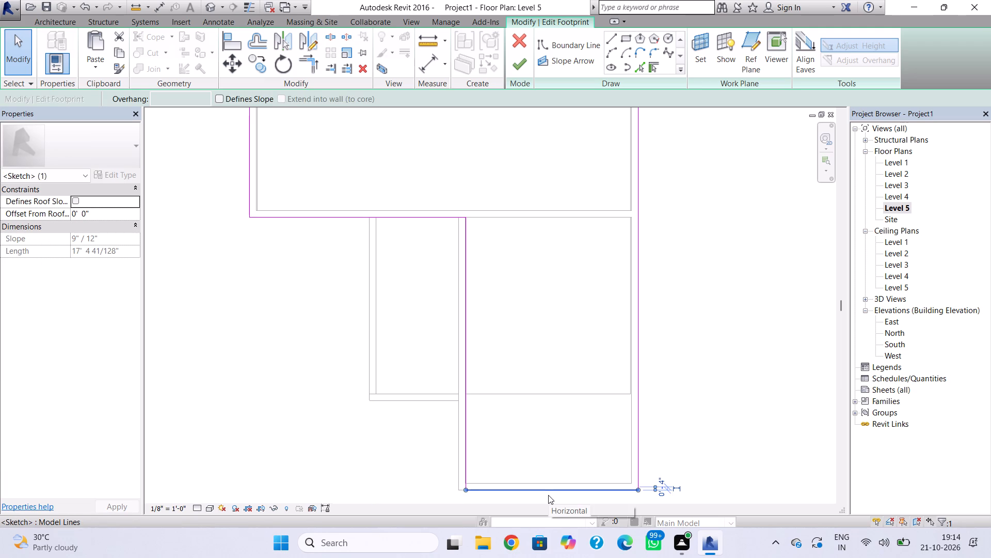
key("Up")
key("Up")
key("Up")
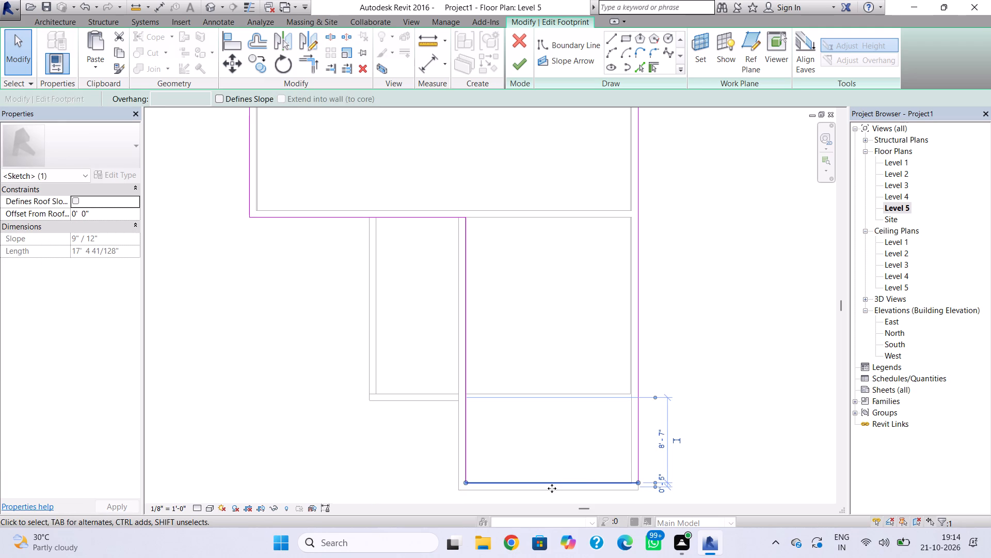
Nudge the long east roof boundary line inward and fine-tune it to the wall's inner face.
left_click(638, 457)
key("Left")
key("Left")
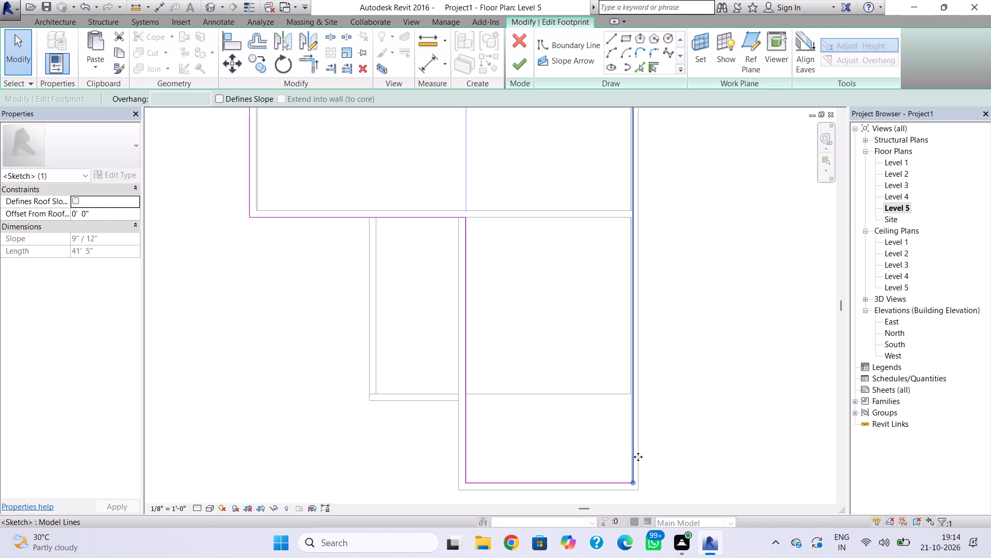
key("Left")
scroll(632, 457, "up", 8)
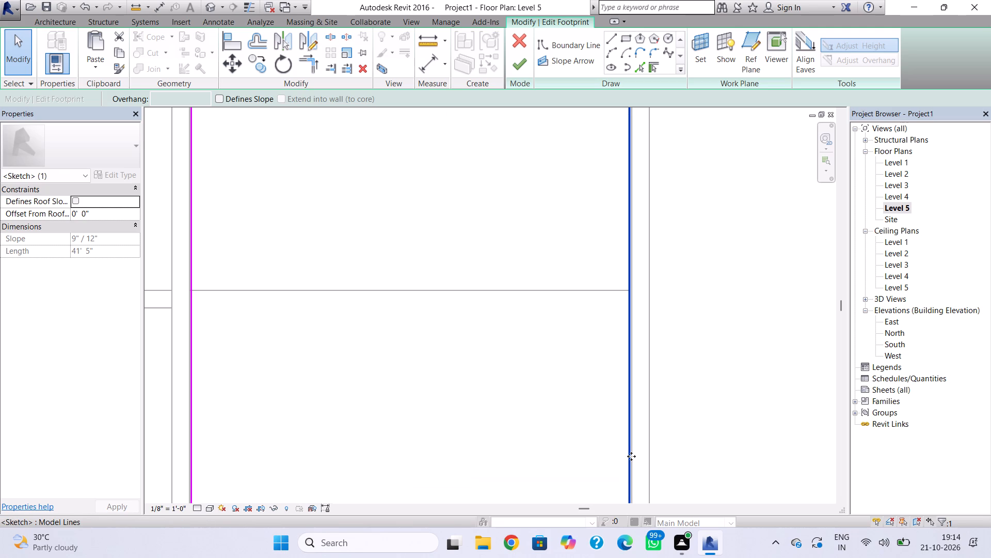
key("Right")
scroll(631, 456, "up", 1)
scroll(629, 457, "down", 4)
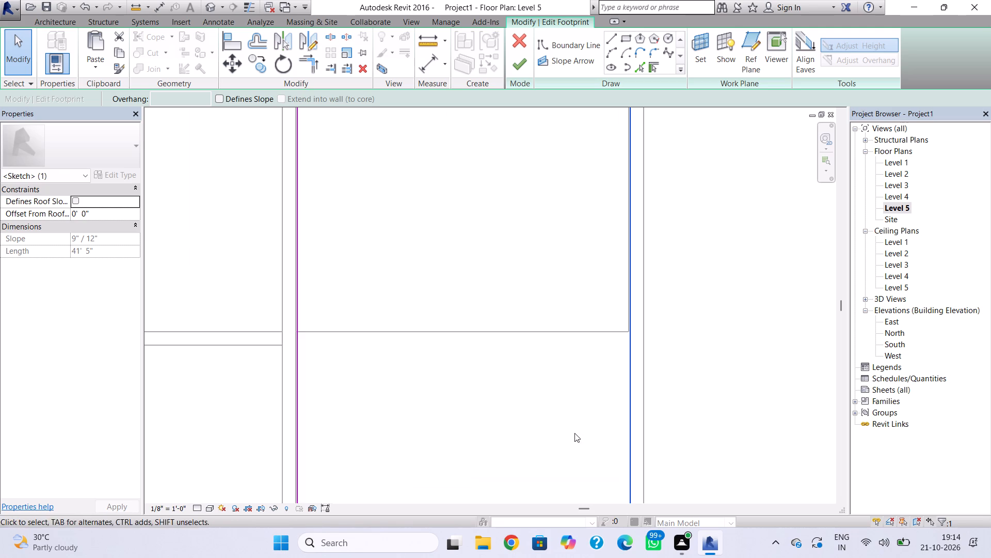
Nudge the north roof boundary line inward and fine-tune it to the north wall's inner face.
scroll(574, 433, "down", 2)
middle_click_drag(574, 433, 560, 493)
middle_click_drag(542, 407, 537, 491)
scroll(466, 423, "down", 3)
middle_click_drag(463, 488, 462, 493)
left_click(466, 156)
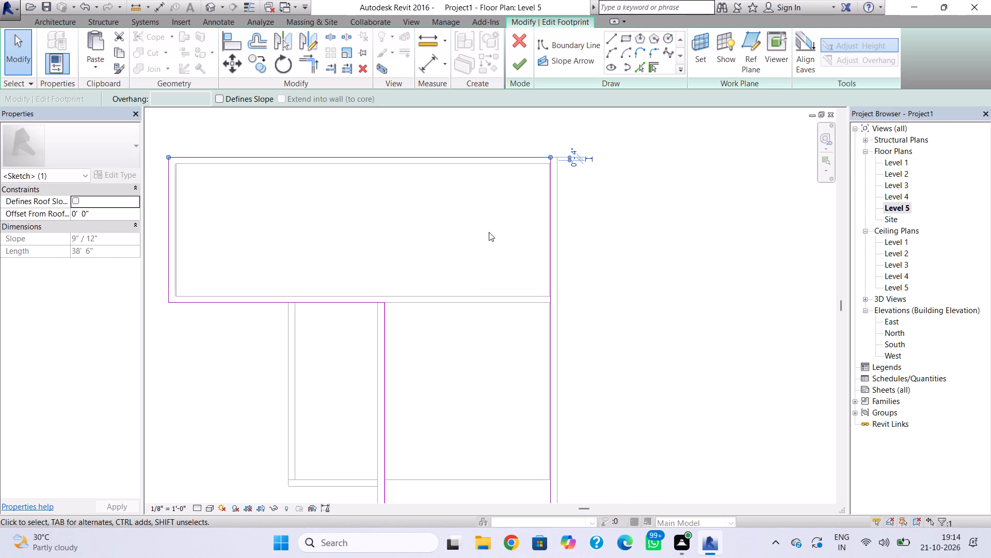
key("Down")
key("Down")
key("Down")
scroll(470, 235, "up", 2)
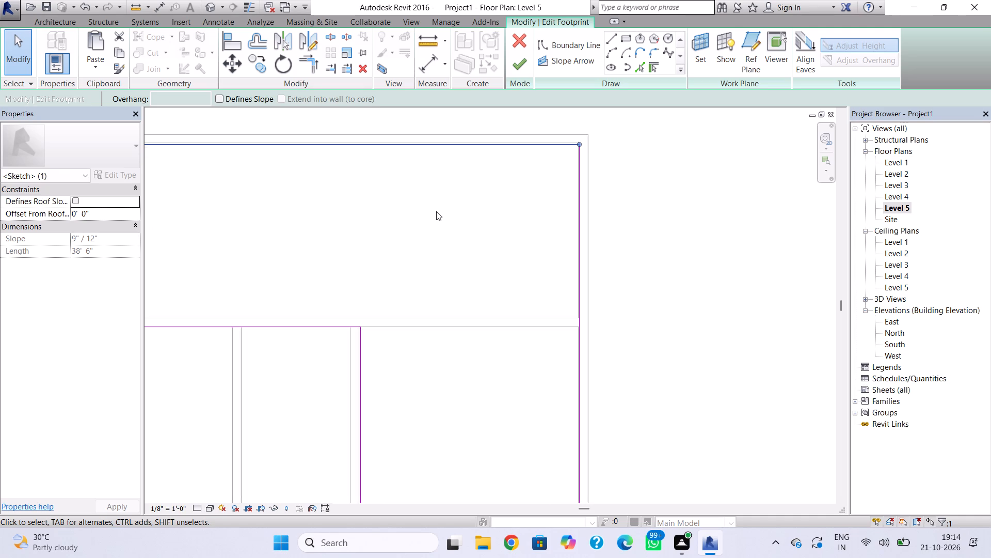
scroll(384, 208, "down", 1)
scroll(401, 192, "up", 4)
key("Up")
scroll(407, 183, "down", 3)
Nudge the far west roof boundary line inward and fine-tune it to the wall's inner face.
middle_click_drag(401, 206, 603, 200)
left_click(273, 304)
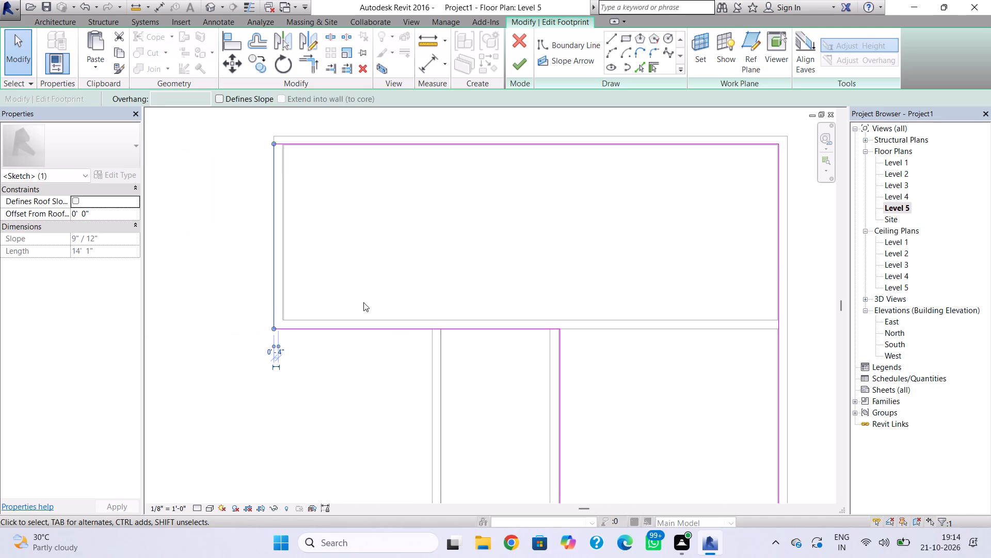
key("Right")
key("Right")
key("Right")
scroll(335, 300, "up", 2)
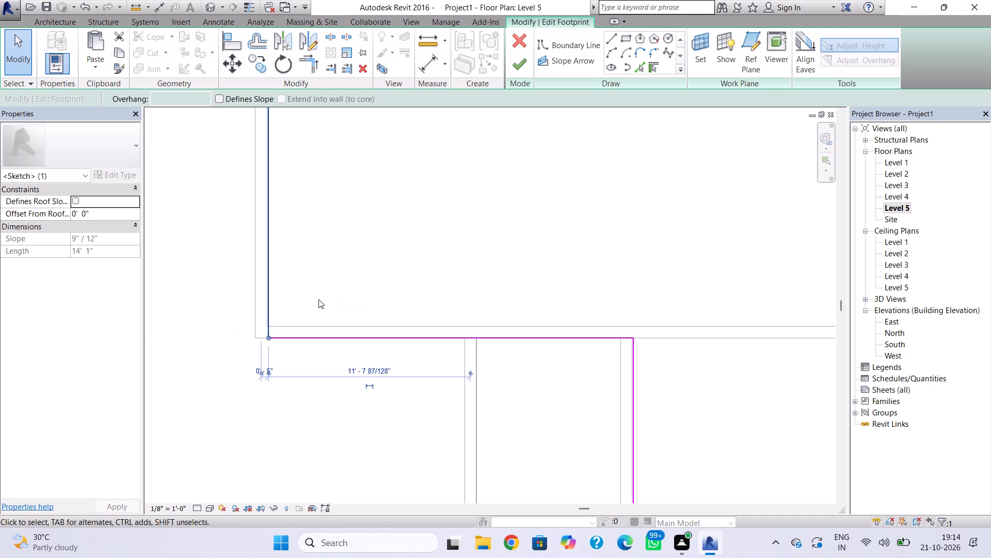
scroll(318, 299, "up", 4)
key("Left")
scroll(275, 321, "up", 4)
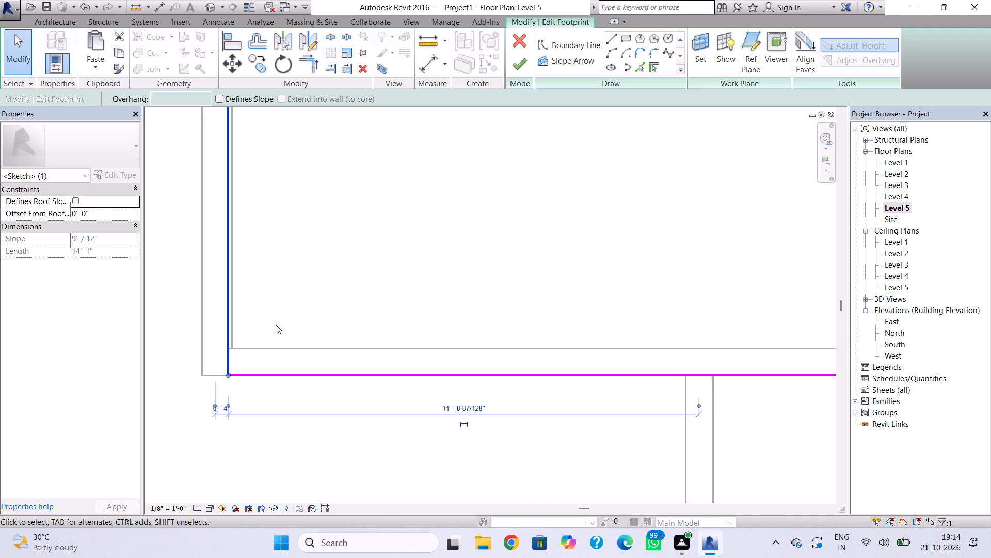
scroll(276, 324, "up", 2)
key("Right")
Nudge the roof boundary line along the south side of the northwest part up to the wall's inner face.
left_click(331, 409)
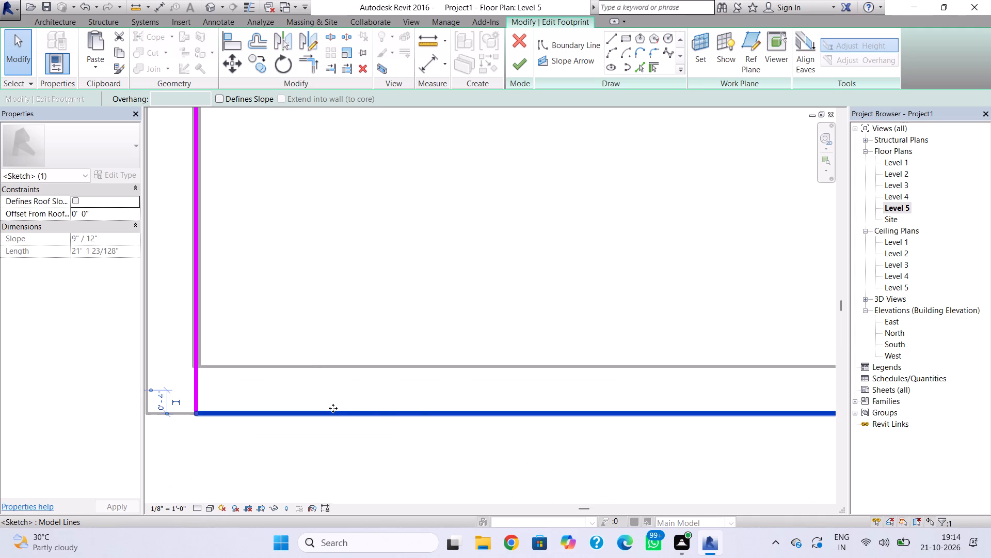
key("Down")
key("Up")
key("Up")
key("Up")
key("Up")
key("Up")
key("Up")
key("Up")
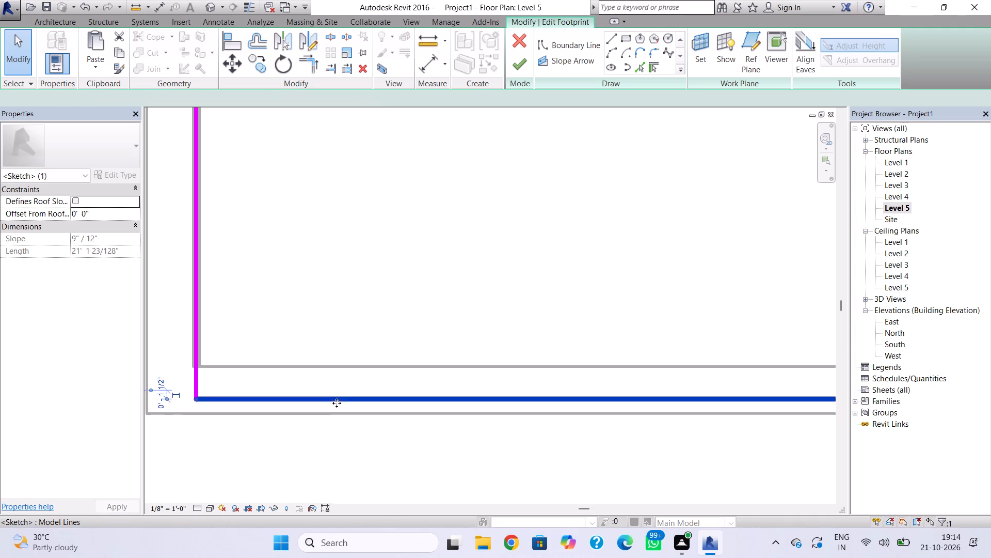
key("Up")
key("Up")
key("Up")
key("Up")
key("Up")
key("Up")
key("Up")
key("Up")
key("Up")
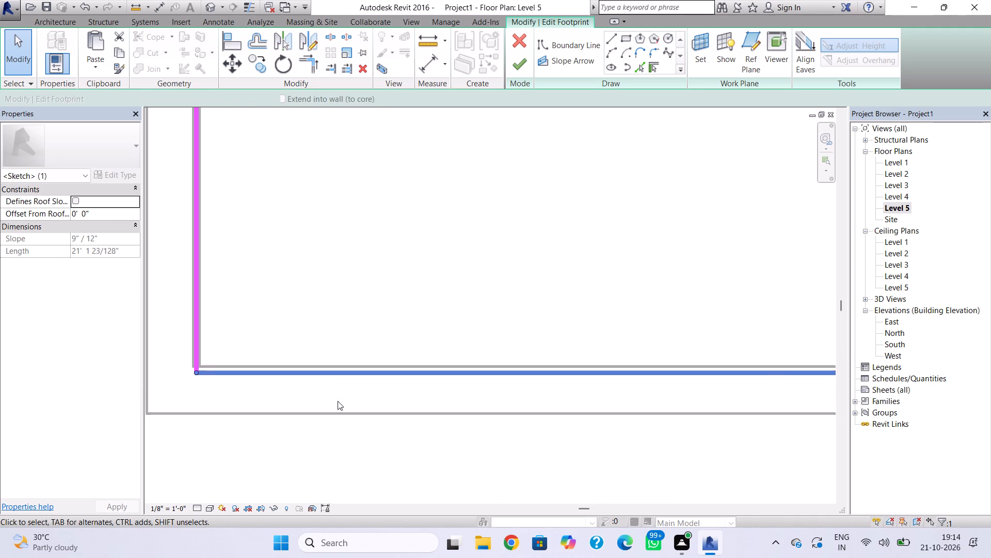
key("Up")
Fine-tune the south wing's west roof boundary line by nudging it slightly west onto the wall's inner face.
scroll(338, 401, "down", 3)
middle_click_drag(327, 398, 249, 389)
scroll(255, 360, "down", 4)
middle_click_drag(283, 371, 146, 325)
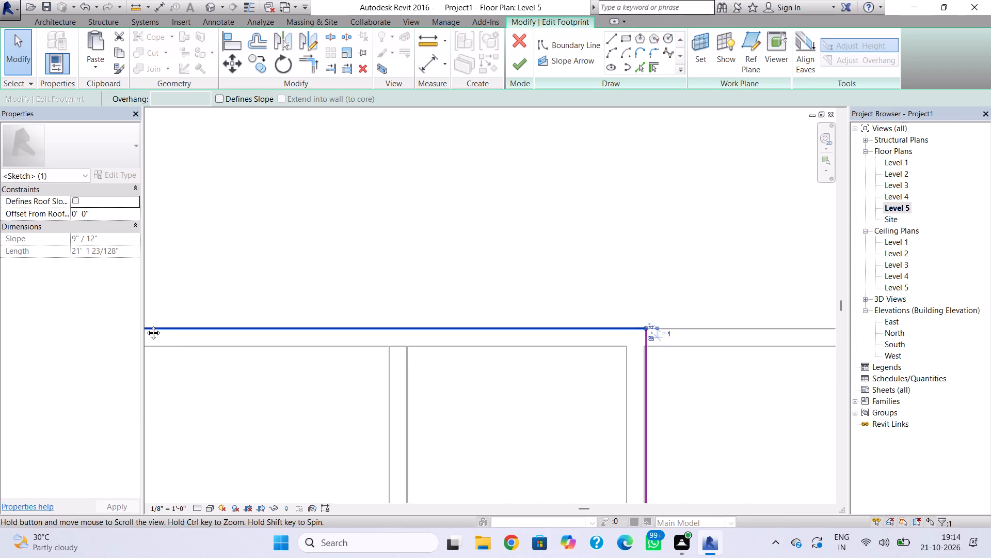
middle_click_drag(146, 325, 139, 321)
scroll(292, 311, "down", 3)
scroll(492, 414, "up", 3)
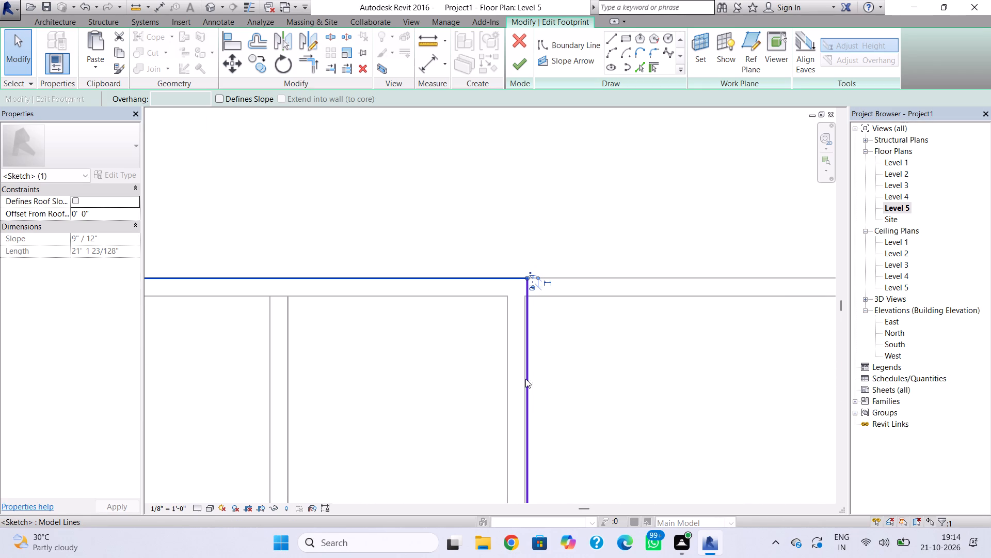
left_click(530, 382)
scroll(516, 378, "up", 7)
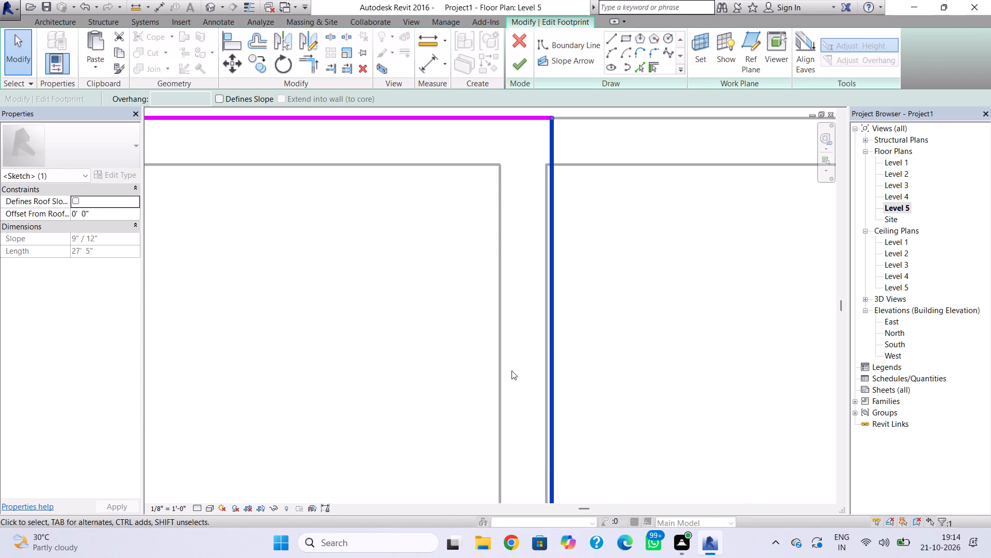
key("Left")
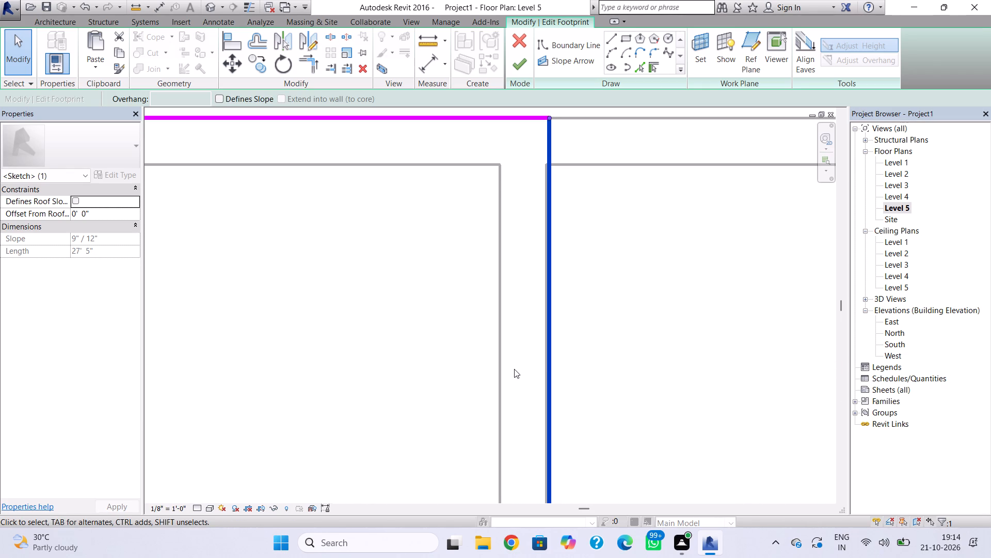
scroll(525, 369, "up", 4)
key("Left")
scroll(525, 369, "down", 6)
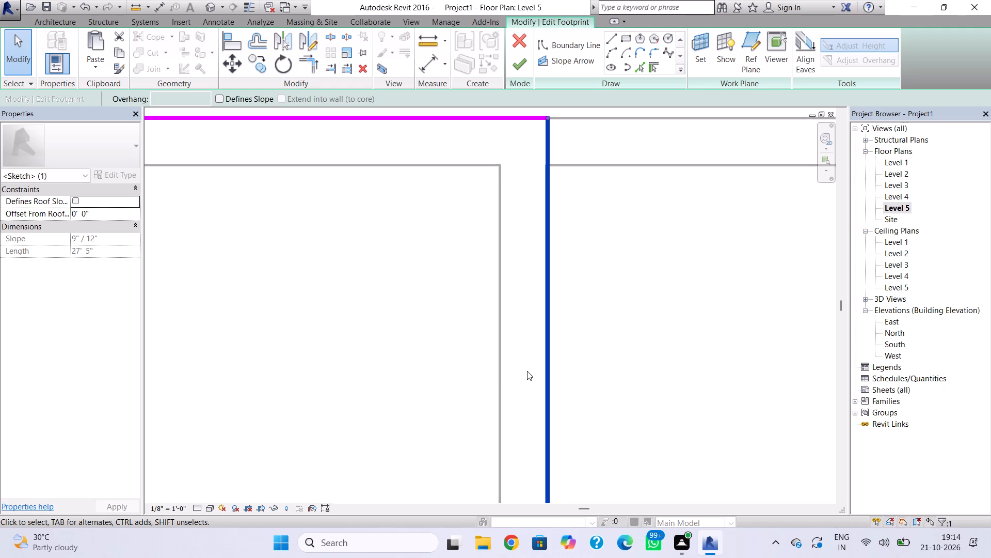
scroll(527, 371, "down", 11)
middle_click_drag(528, 377, 458, 225)
scroll(470, 286, "down", 1)
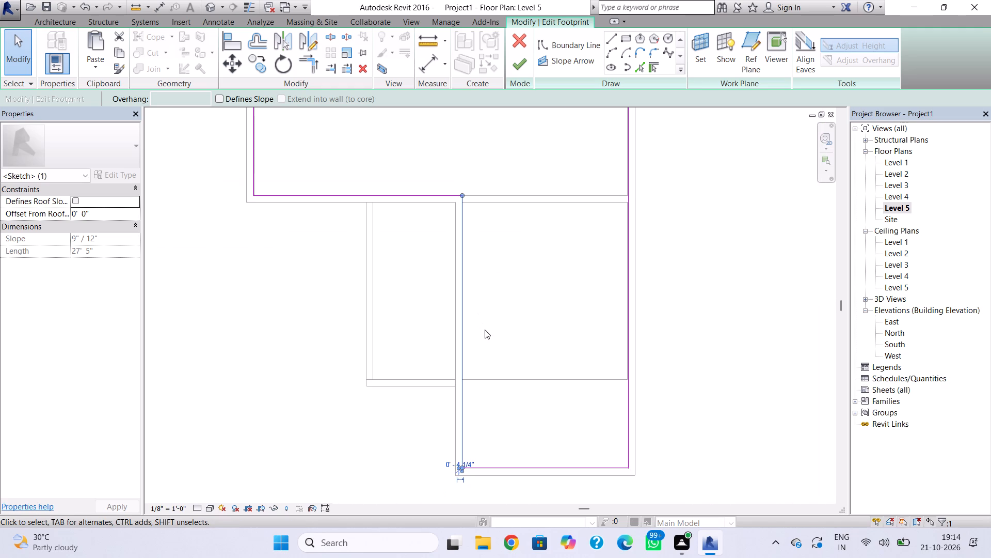
Finish editing the Level 5 roof footprint without detaching the walls.
left_click(526, 379)
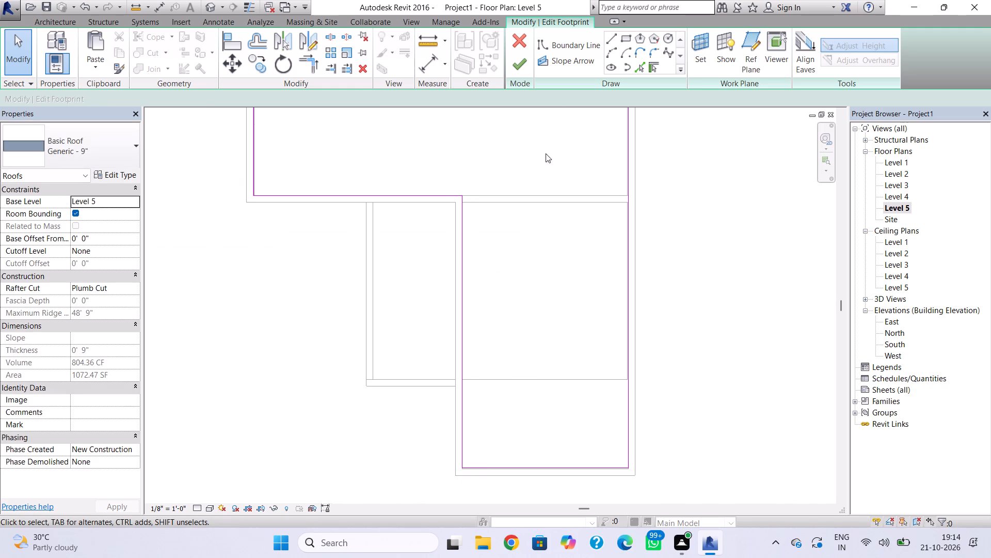
left_click(515, 66)
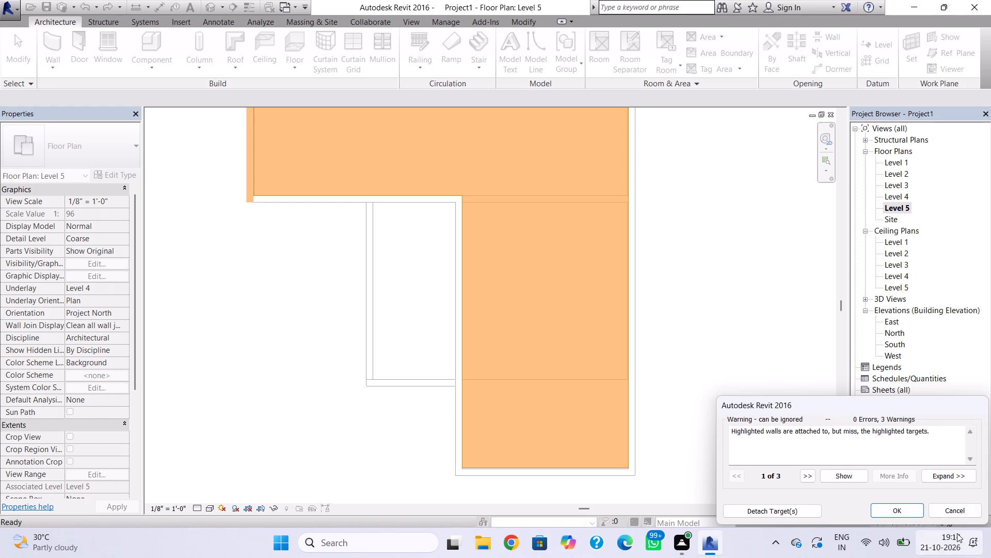
left_click(907, 506)
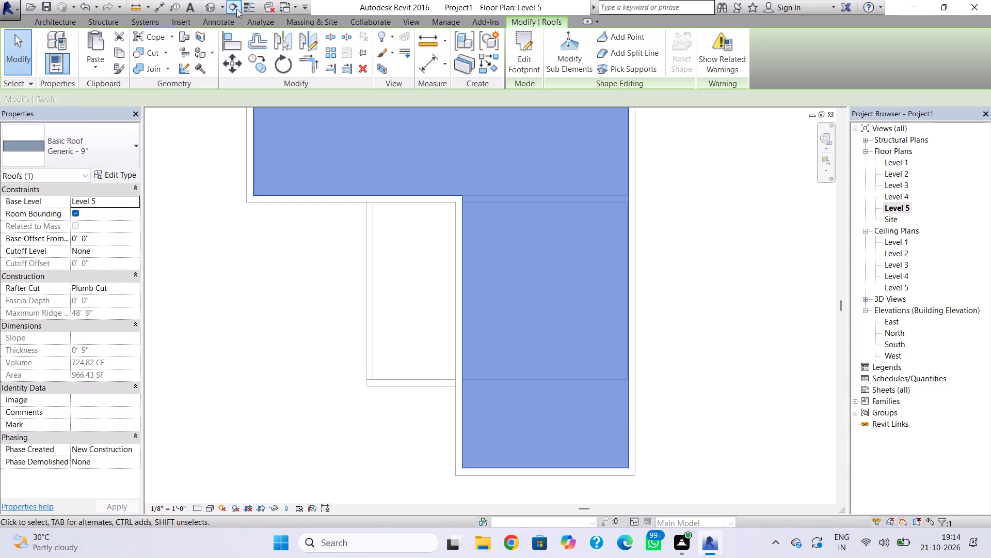
In the 3D view, raise the top of the south wing's west wall on Level 4 to the roof's top edge.
left_click(209, 7)
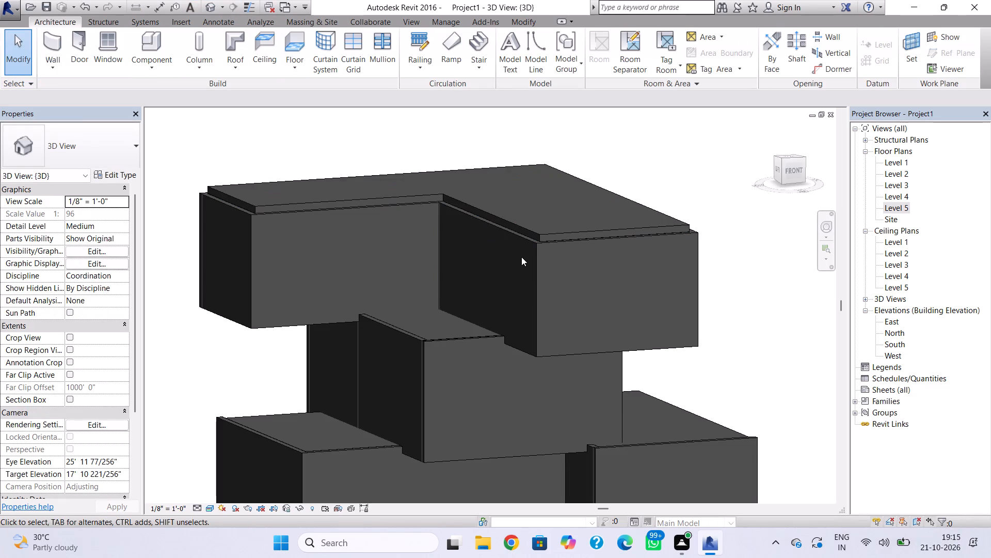
left_click(520, 245)
left_click(521, 238)
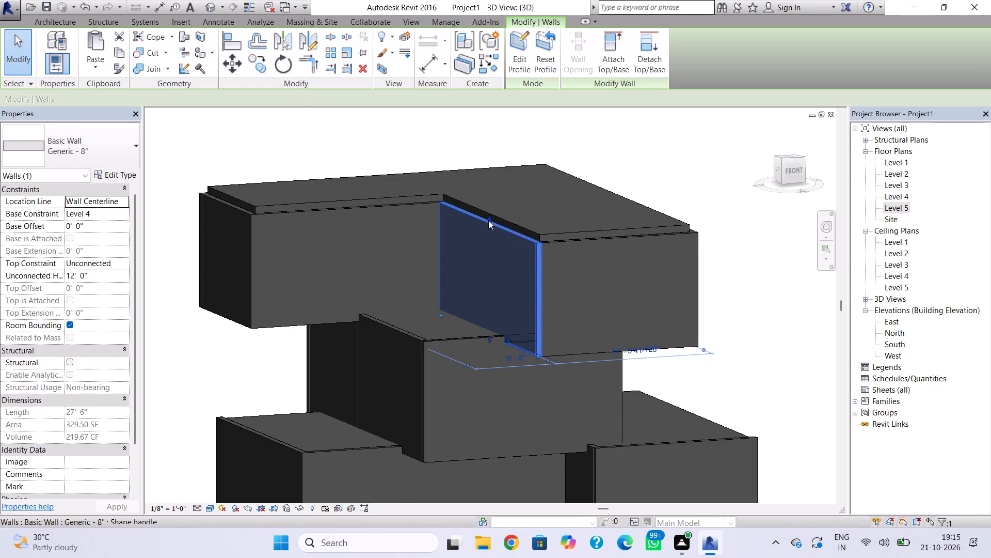
scroll(491, 213, "up", 3)
right_click_drag(435, 234, 497, 231, "shift")
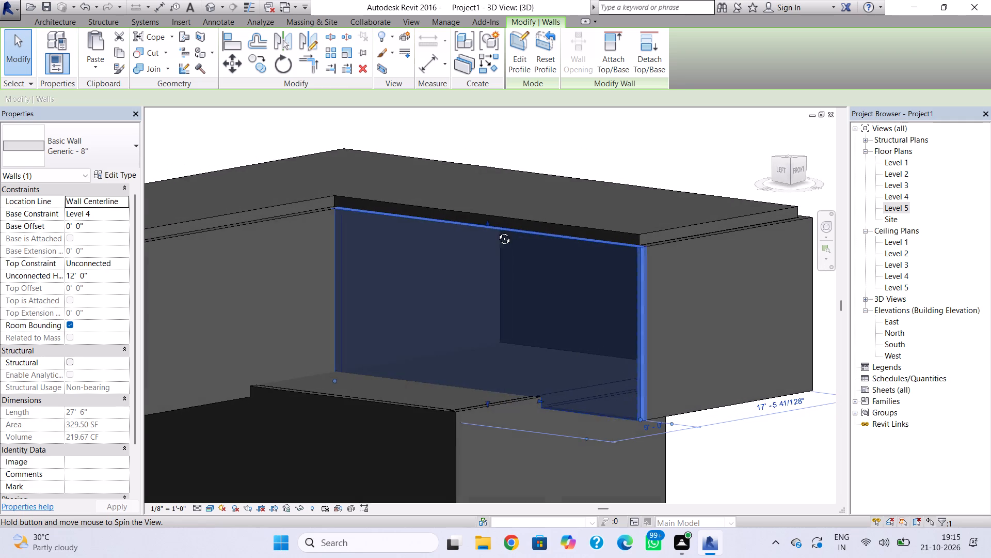
right_click_drag(497, 231, 498, 231, "shift")
left_click_drag(489, 222, 490, 213)
key("Escape")
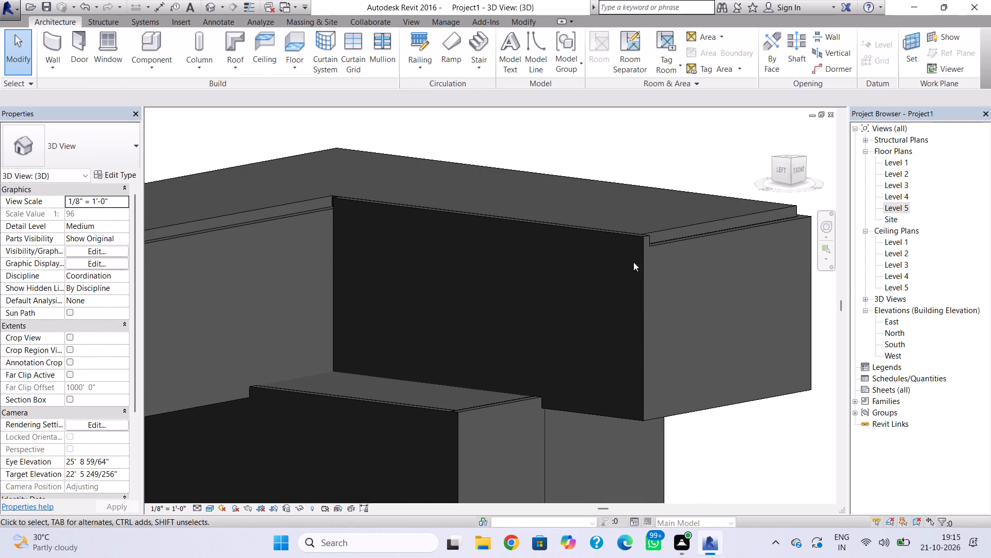
Set the unconnected height of the south wing's south end wall on Level 4 to 12' 9".
right_click_drag(695, 273, 617, 285, "shift")
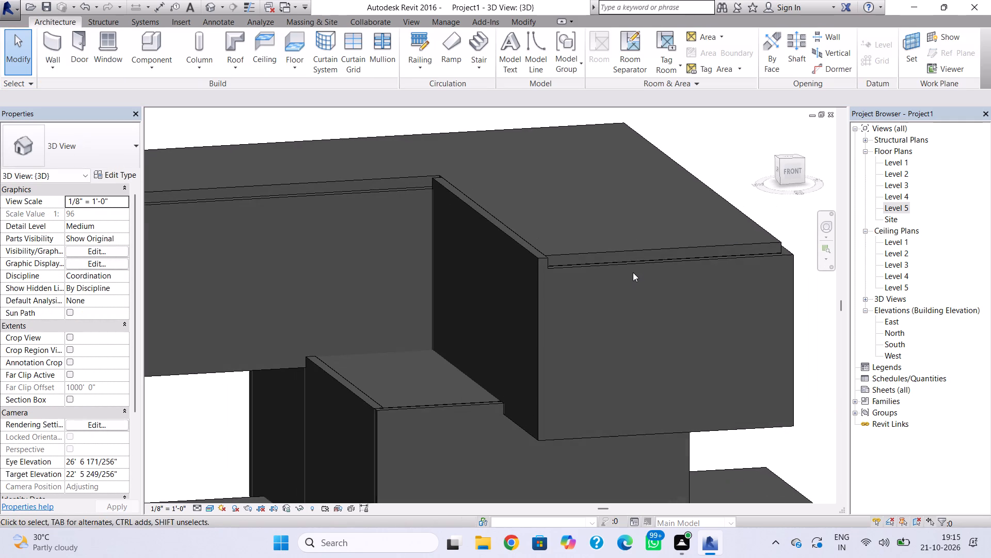
left_click(636, 266)
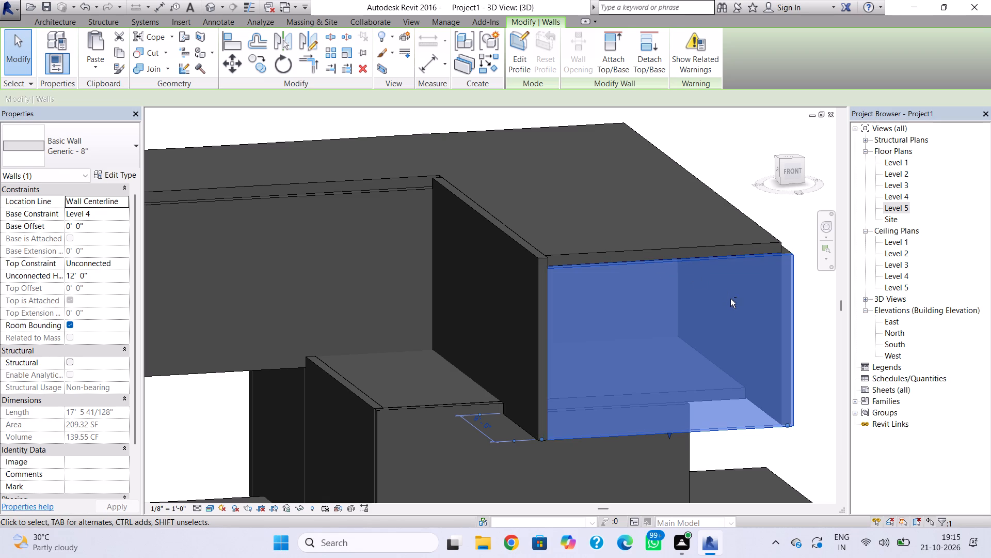
right_click_drag(730, 299, 614, 294, "shift")
left_click(646, 258)
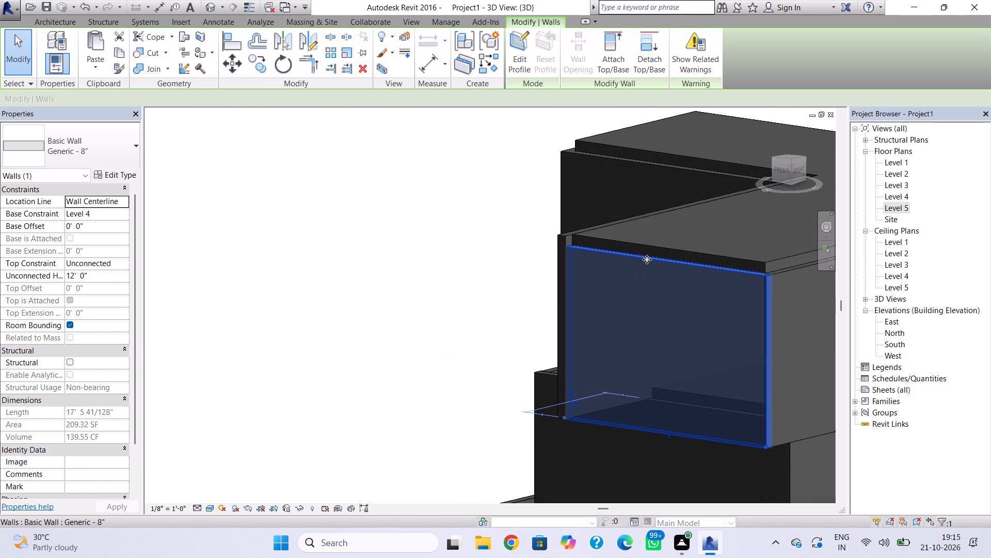
left_click_drag(647, 259, 650, 246)
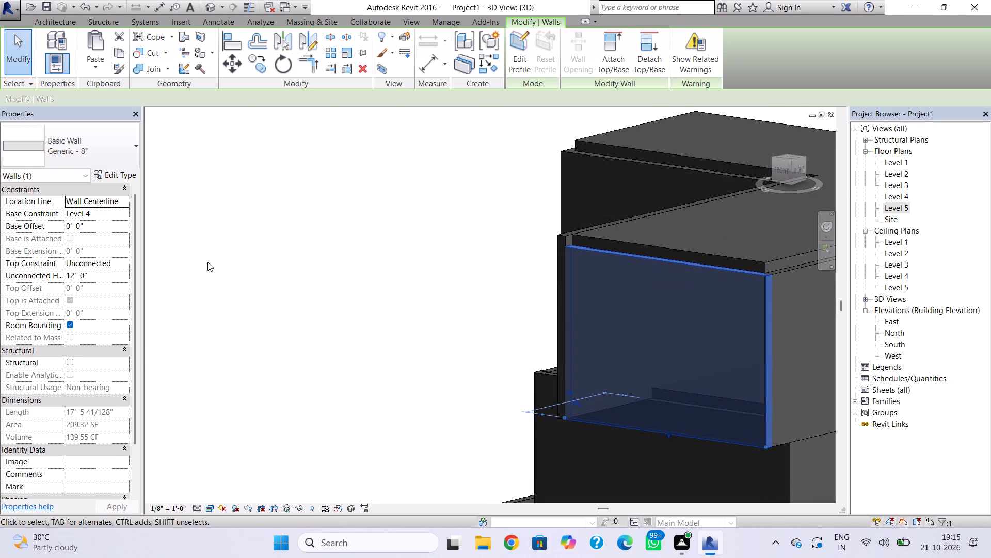
left_click(110, 272)
left_click_drag(110, 272, 90, 278)
left_click_drag(91, 278, 73, 277)
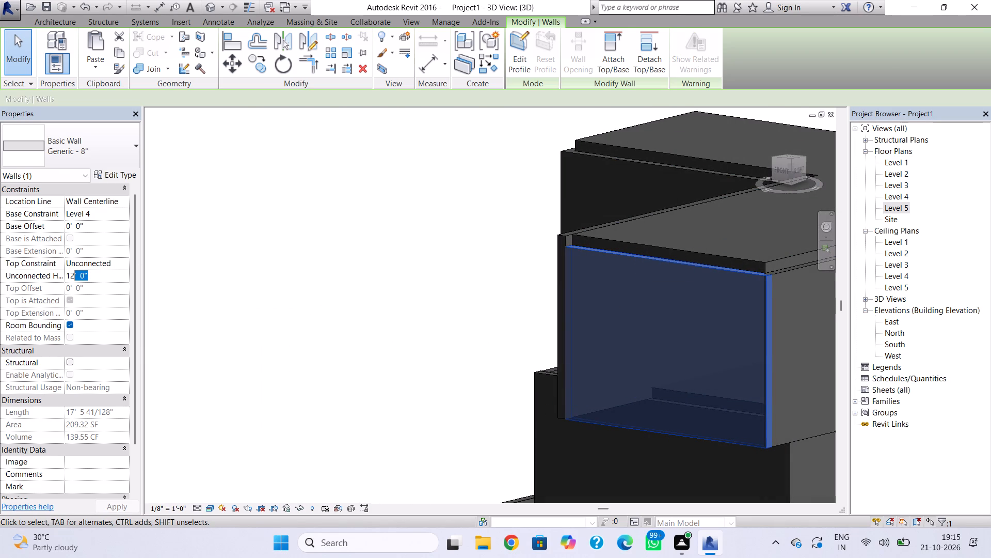
left_click_drag(73, 277, 72, 277)
key("BackSpace")
key("BackSpace")
key("BackSpace")
key("BackSpace")
type("12")
type("'9")
key("Return")
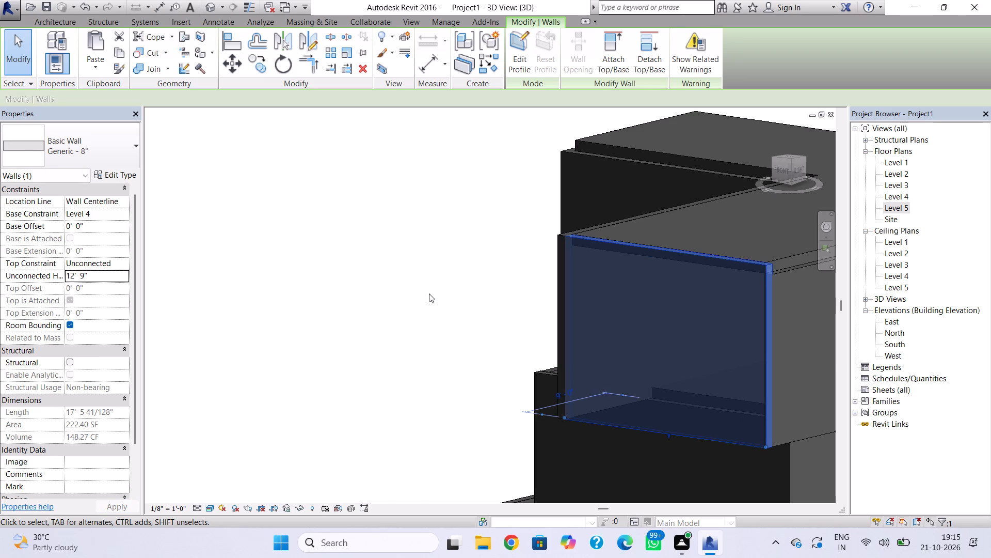
key("Escape")
Set the unconnected height of the long east wall on Level 4 to 12' 9".
scroll(517, 340, "down", 1)
middle_click_drag(517, 340, 403, 316)
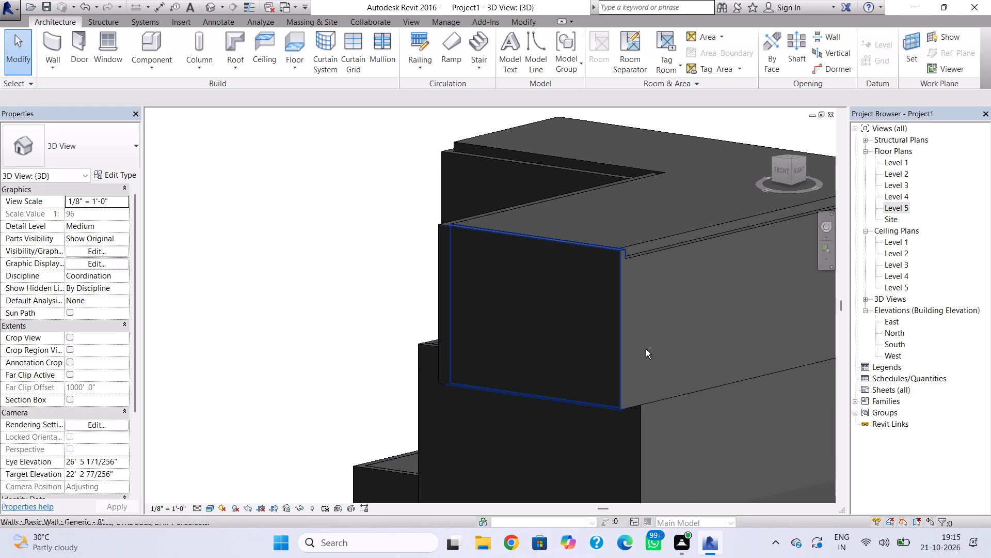
right_click_drag(644, 350, 575, 363, "shift")
scroll(640, 297, "down", 1)
middle_click_drag(640, 297, 386, 314)
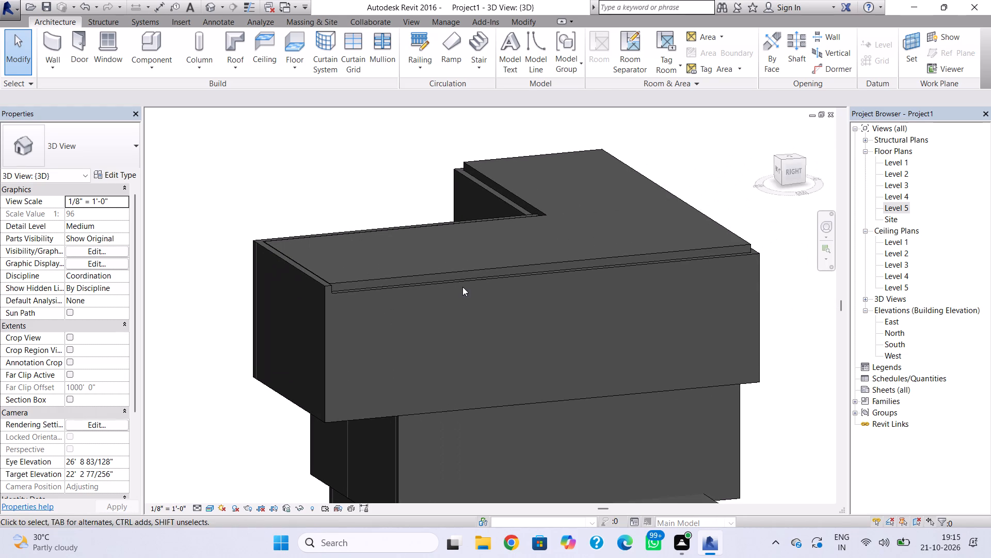
left_click(464, 283)
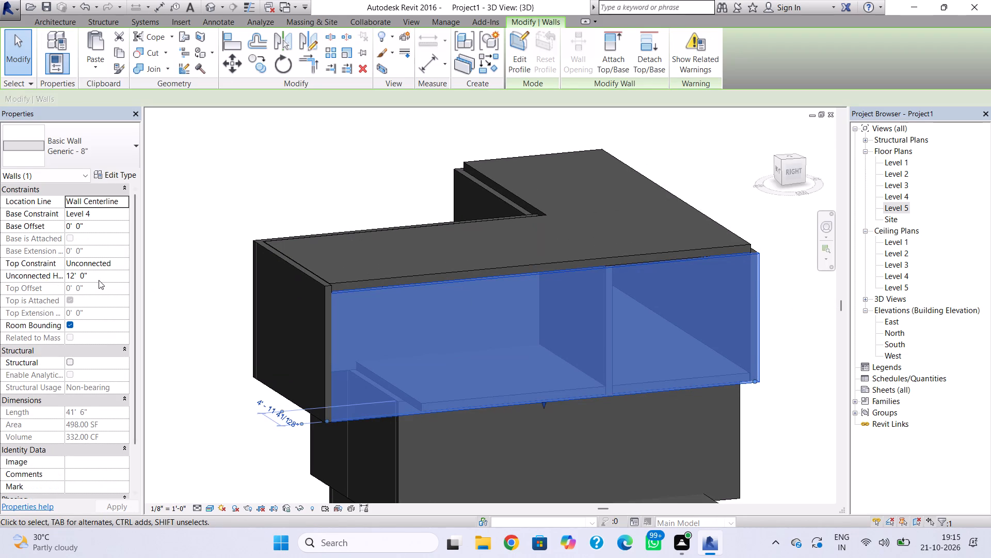
left_click(99, 280)
key("BackSpace")
type("12")
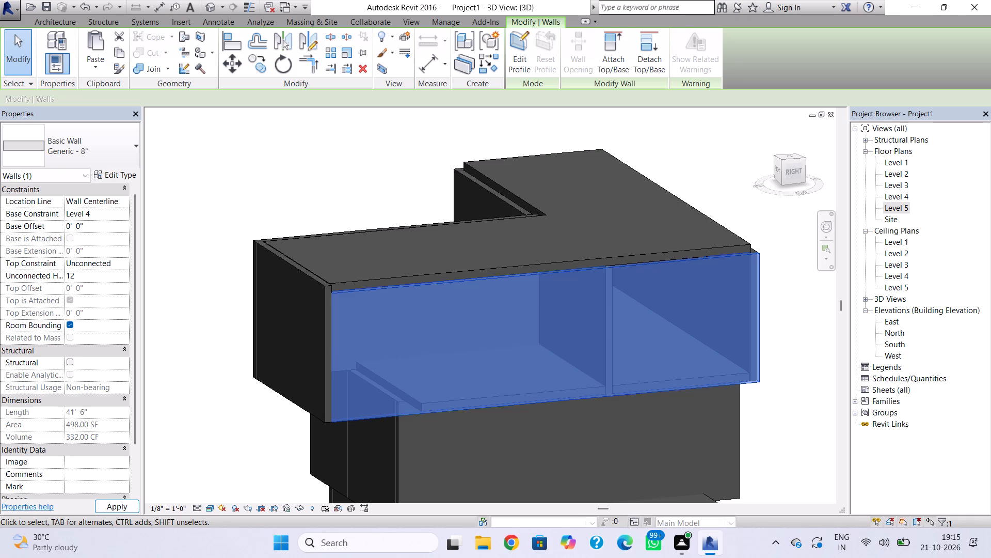
type("'9")
key("Return")
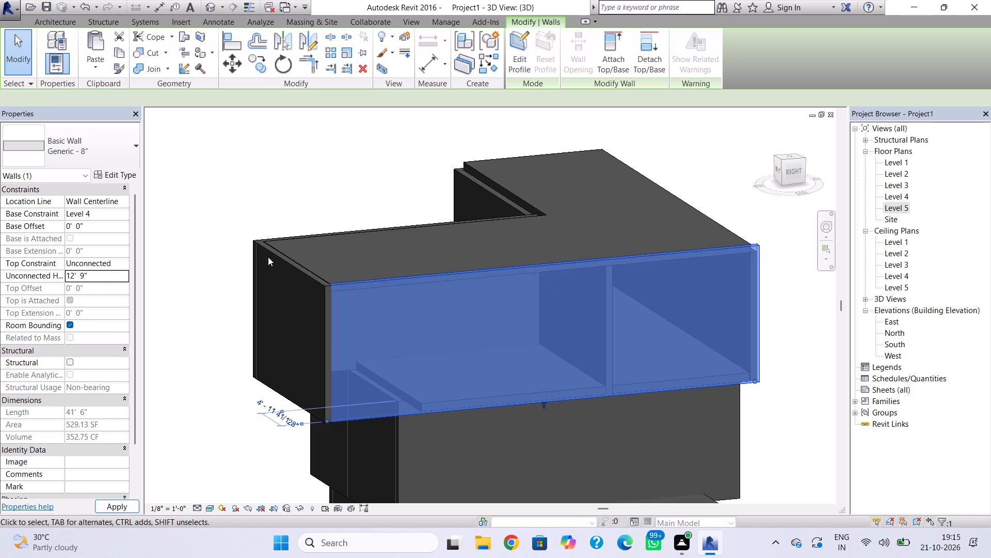
key("Escape")
Set the unconnected height of the northwest part's south wall on Level 4 to 12' 9".
right_click_drag(353, 296, 384, 298, "shift")
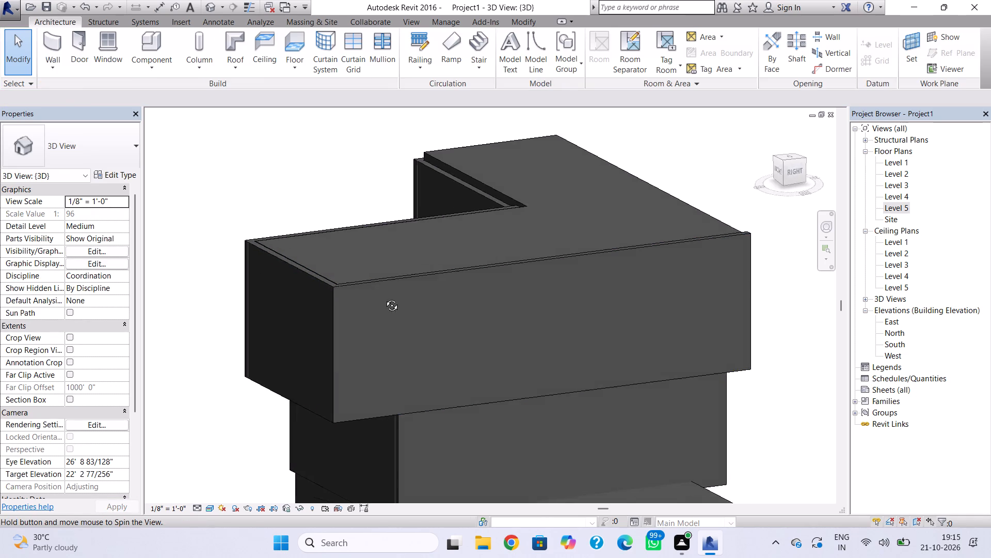
right_click_drag(384, 298, 492, 292, "shift")
middle_click_drag(346, 293, 552, 293)
scroll(369, 299, "down", 1)
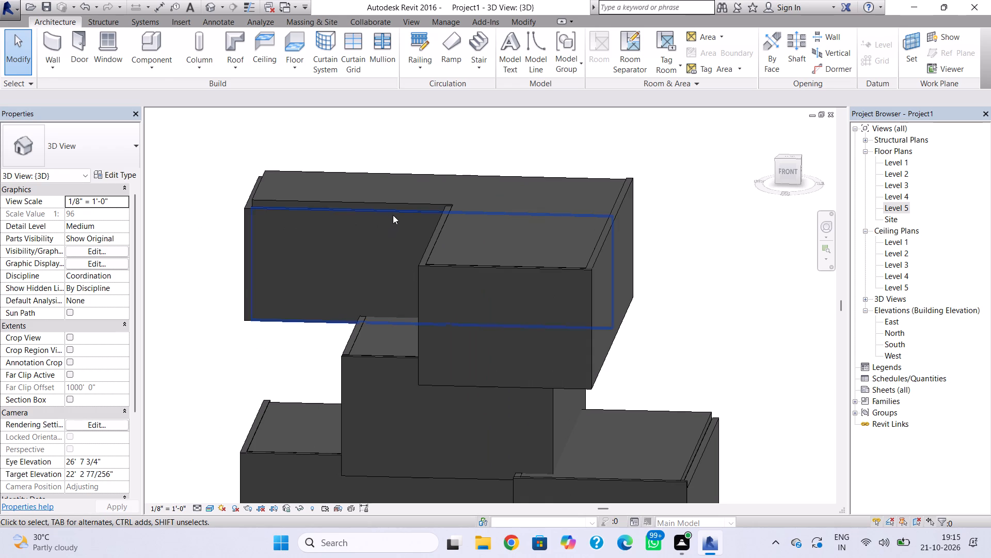
left_click(393, 213)
right_click_drag(361, 277, 415, 269, "shift")
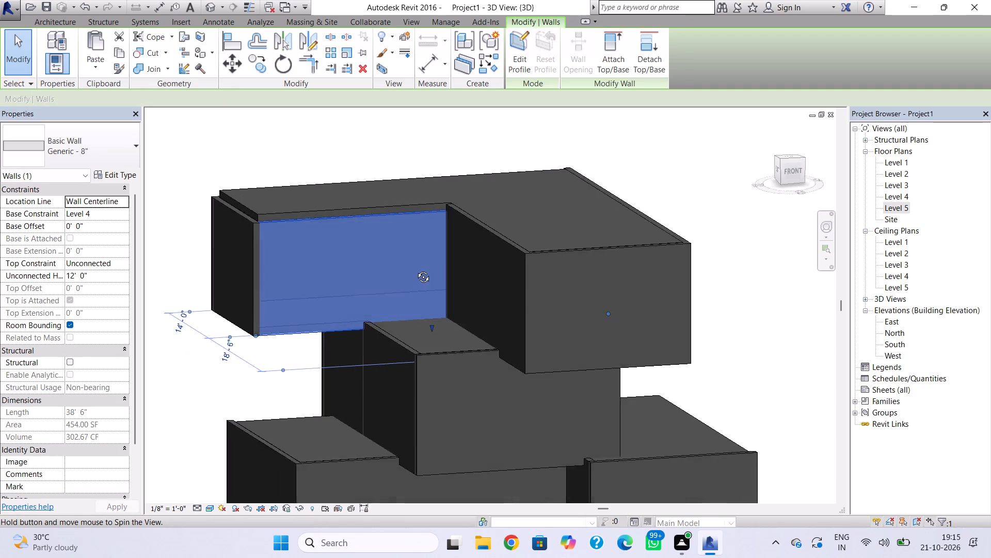
right_click_drag(415, 269, 455, 267, "shift")
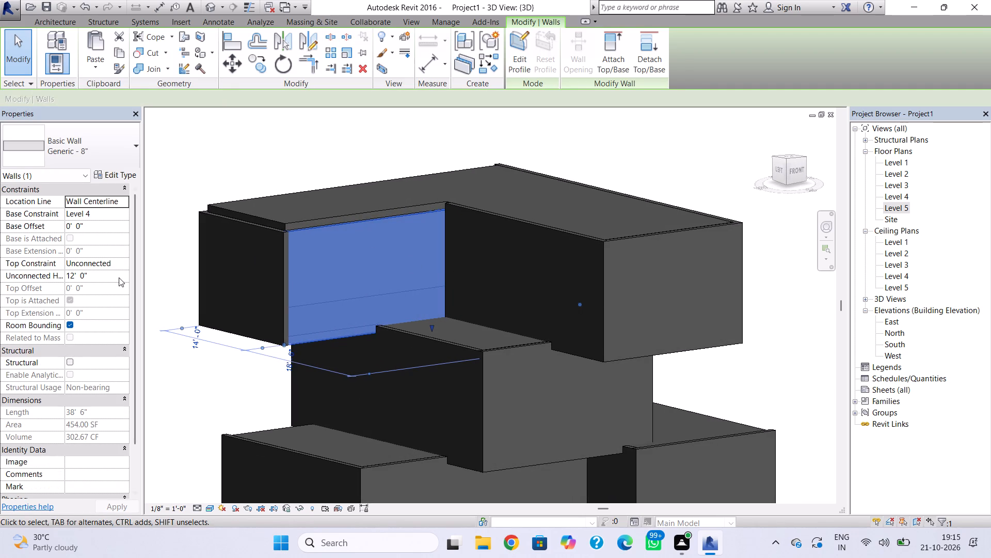
left_click(119, 277)
type("12'")
key("9")
key("Return")
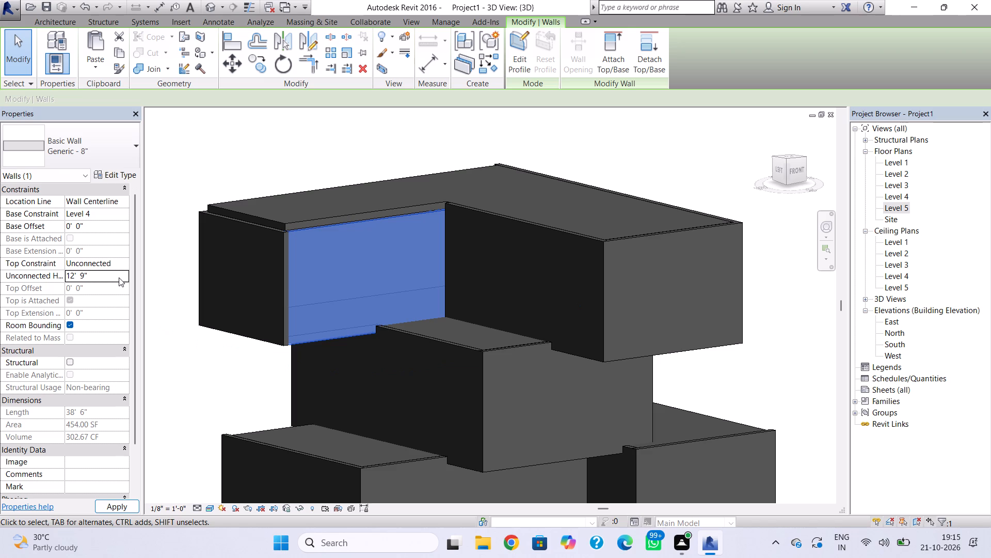
Set the unconnected height of the northwest part's west end wall on Level 4 to 12' 9".
left_click(255, 224)
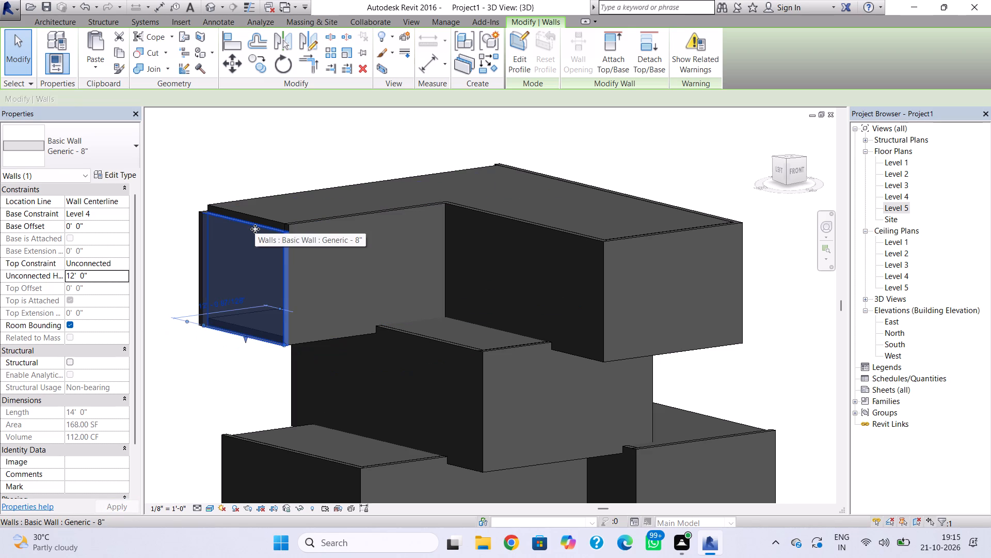
left_click(103, 274)
left_click_drag(103, 274, 0, 289)
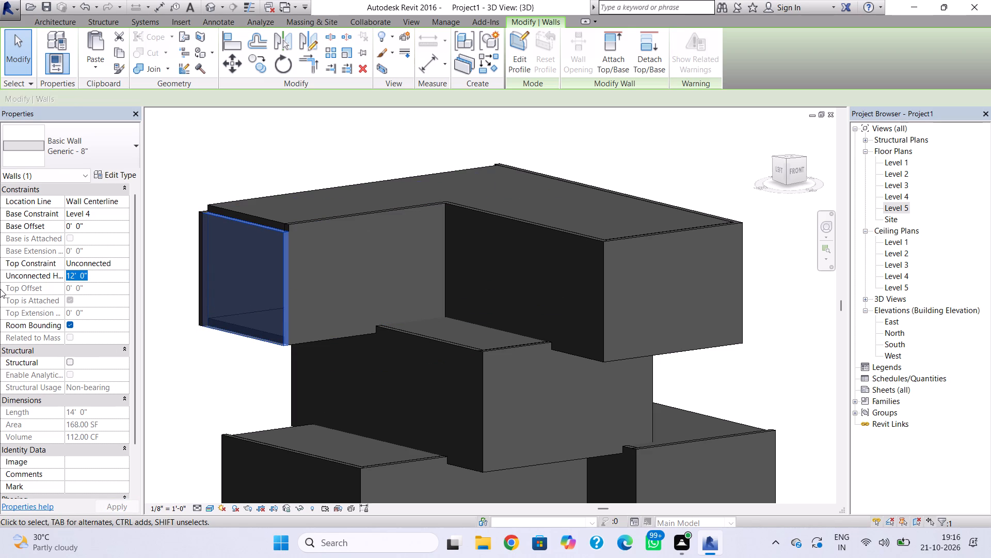
type("12")
type("'9")
key("Return")
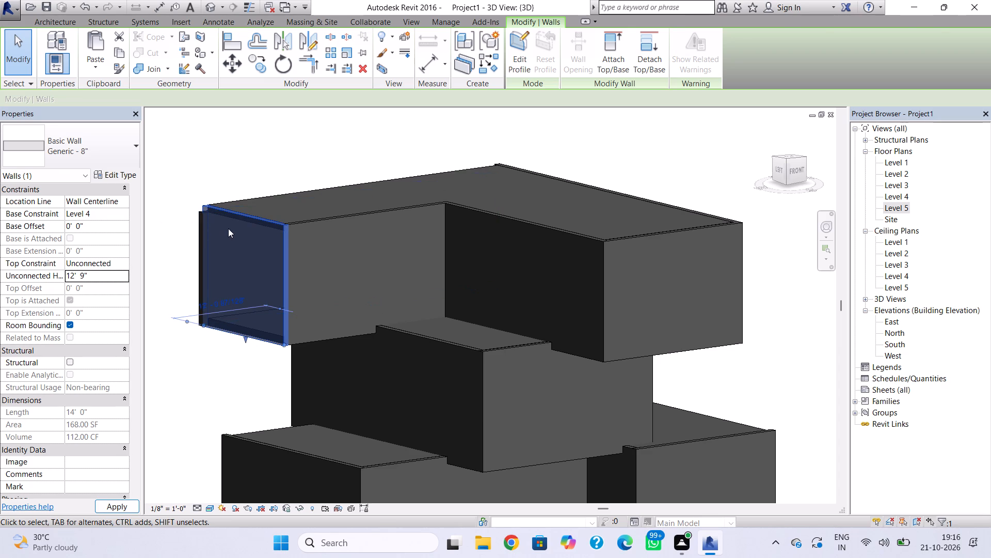
key("Escape")
Set the unconnected height of the north wall on Level 4 to 12' 9".
right_click_drag(185, 273, 291, 269, "shift")
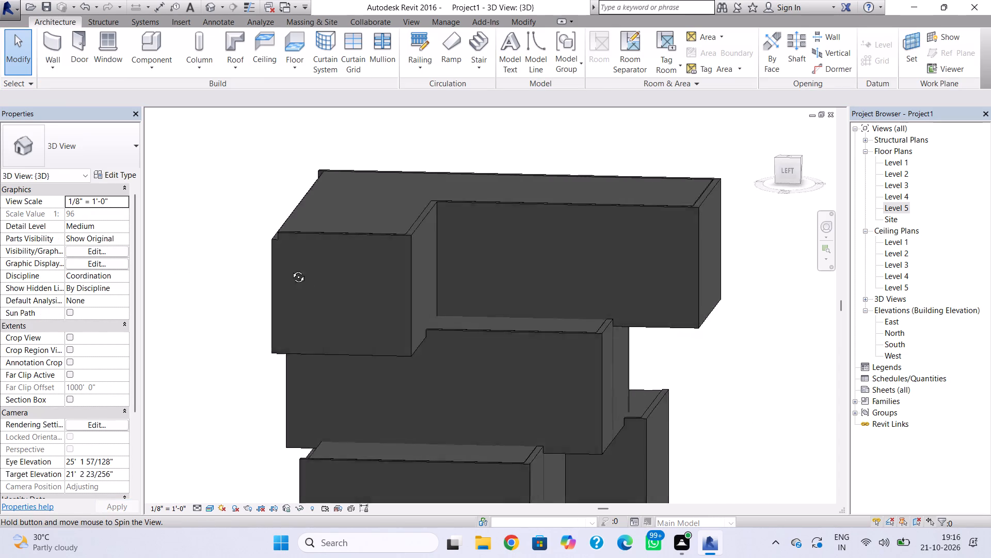
right_click_drag(291, 269, 406, 269, "shift")
left_click(428, 241)
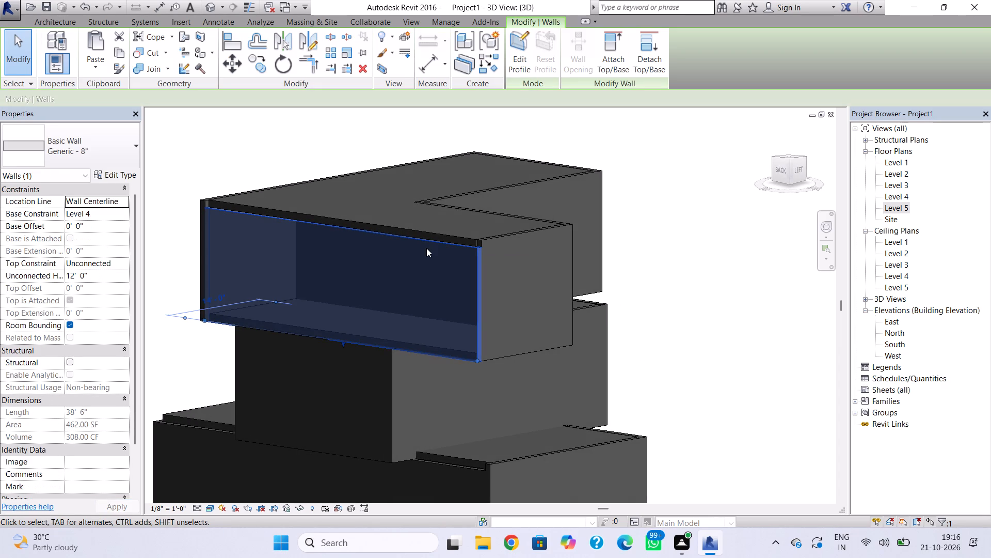
type("12'9")
key("Return")
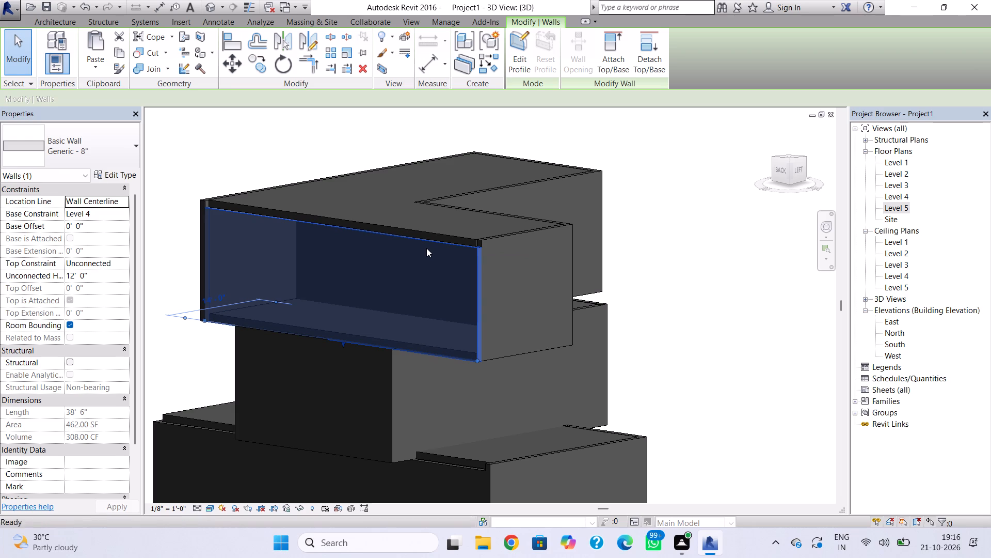
key("Escape")
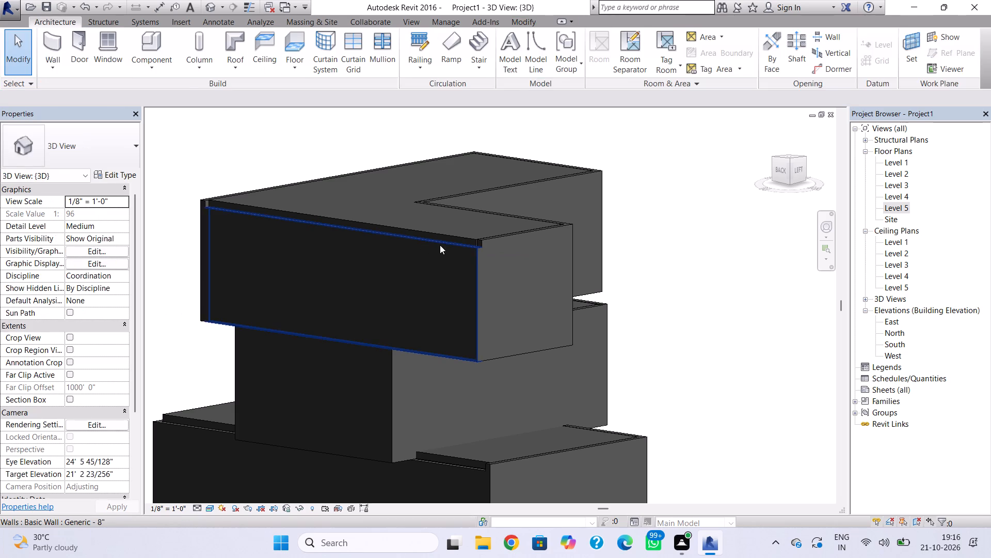
left_click(440, 245)
left_click(102, 276)
left_click_drag(102, 276, 96, 278)
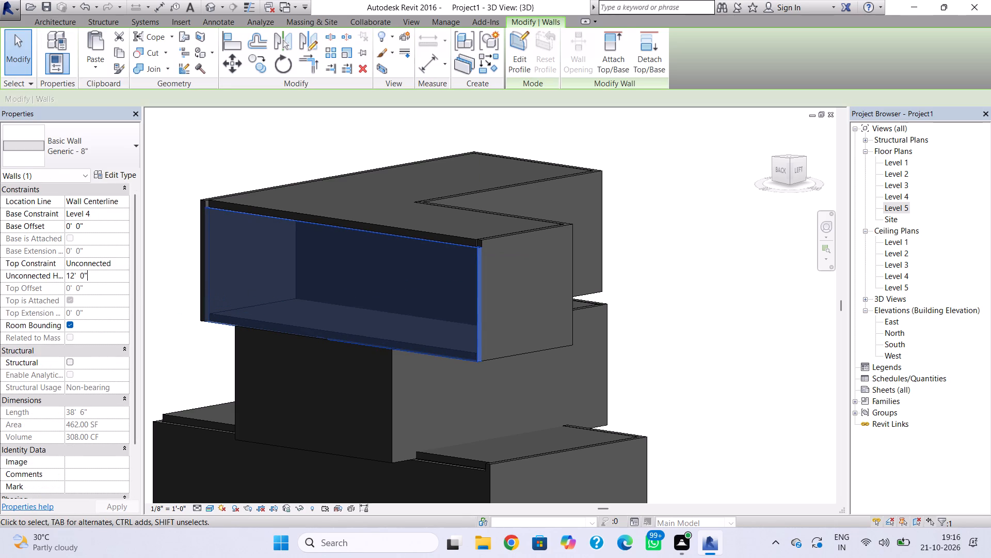
left_click_drag(96, 278, 37, 292)
type("129")
key("BackSpace")
type("'9")
key("Return")
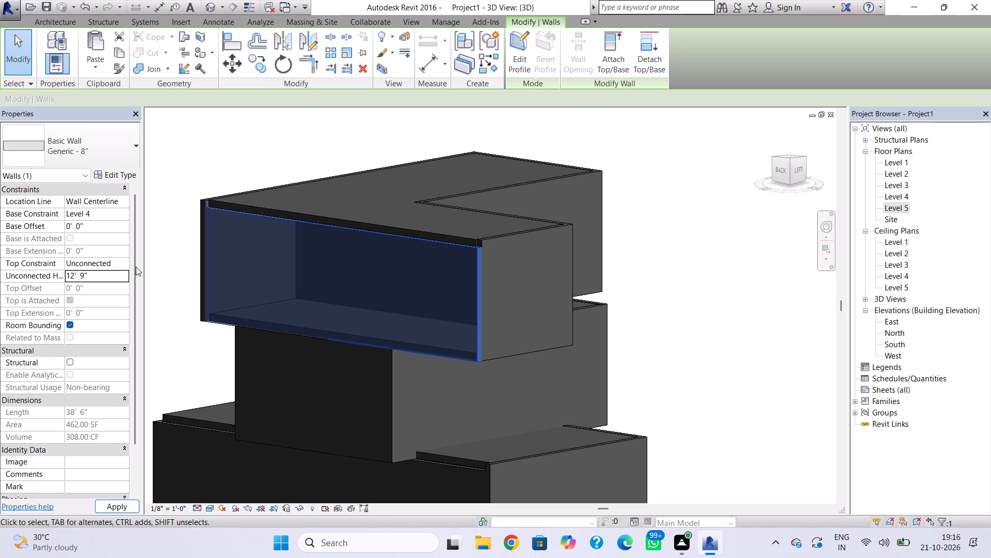
key("Escape")
Examine the wall and roof junctions of the top and lower storeys from several sides in 3D.
right_click_drag(486, 325, 394, 328, "shift")
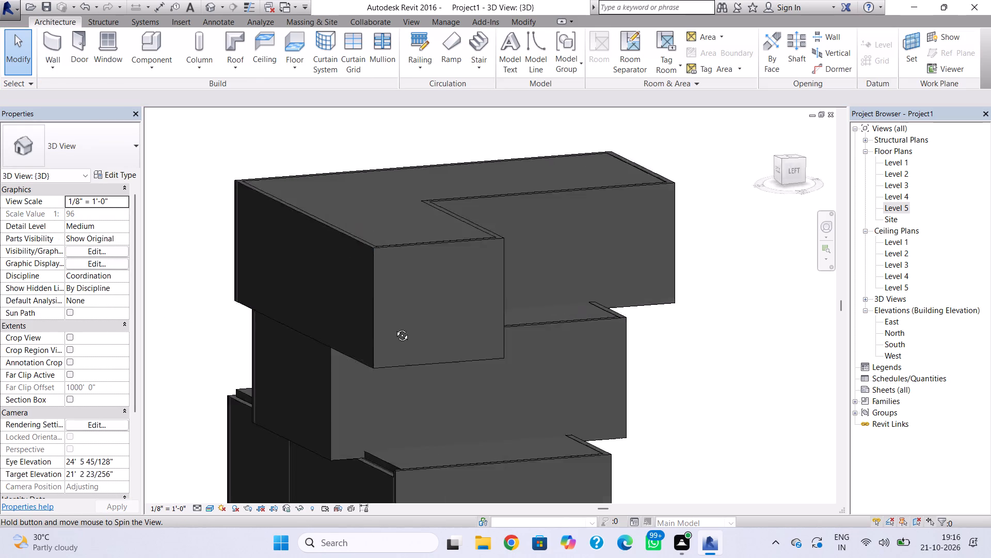
right_click_drag(394, 328, 247, 300, "shift")
scroll(255, 302, "down", 5)
middle_click_drag(261, 307, 263, 302)
scroll(263, 302, "up", 1)
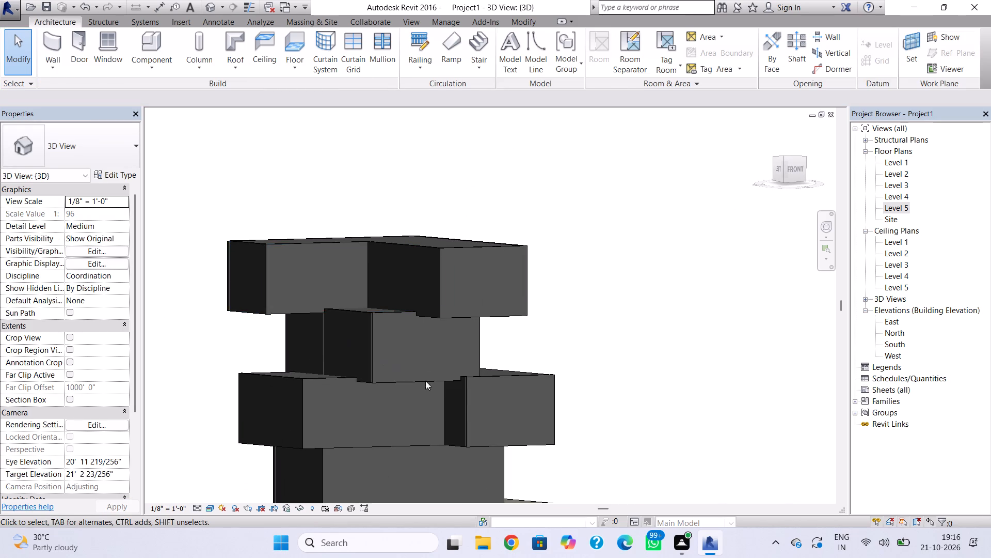
scroll(476, 407, "up", 9)
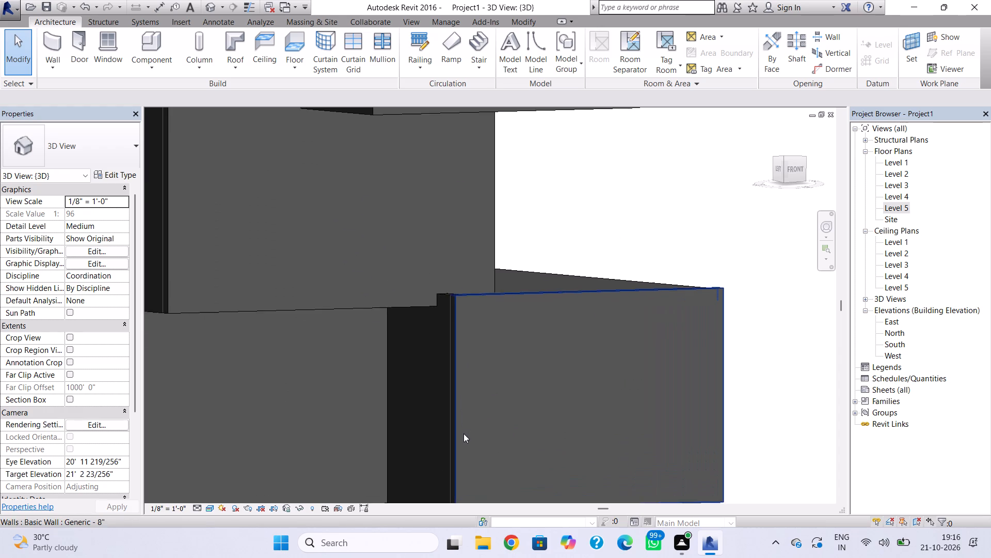
right_click_drag(461, 434, 496, 425)
right_click_drag(396, 425, 461, 421, "shift")
scroll(461, 421, "down", 6)
middle_click_drag(449, 442, 488, 345)
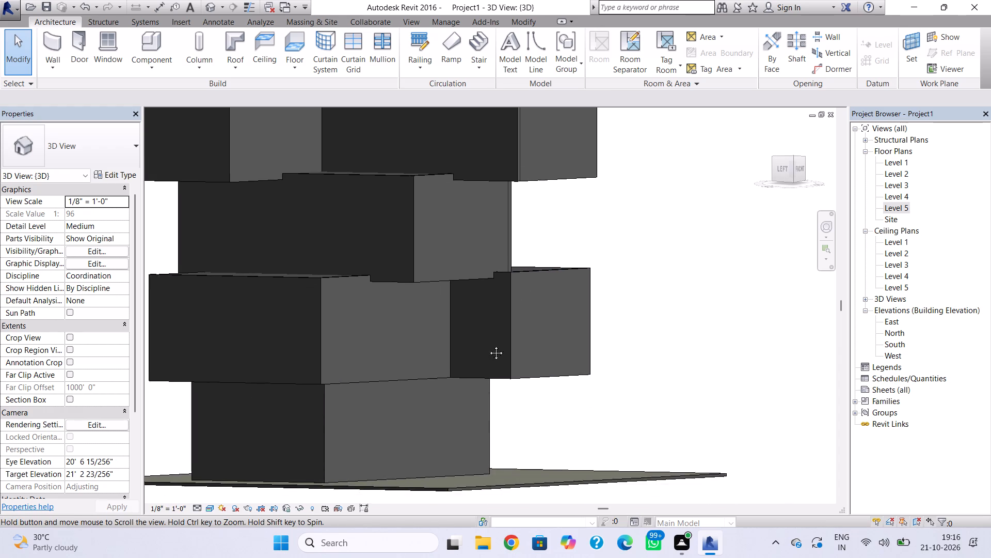
middle_click_drag(488, 345, 507, 332)
right_click_drag(498, 369, 424, 418, "shift")
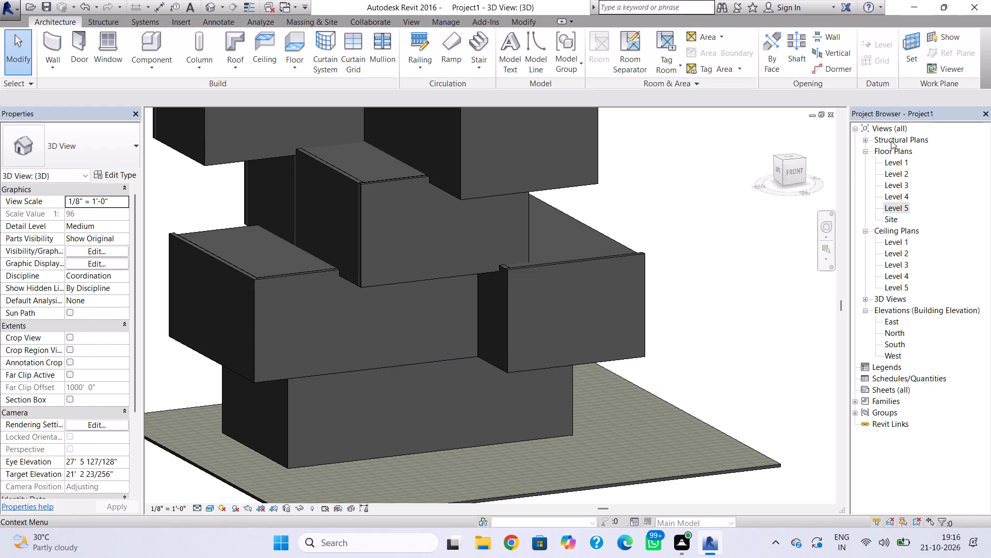
Compare the Level 1 and Level 2 floor plans, finishing on the Level 1 plan.
double_click(889, 165)
scroll(604, 294, "down", 1)
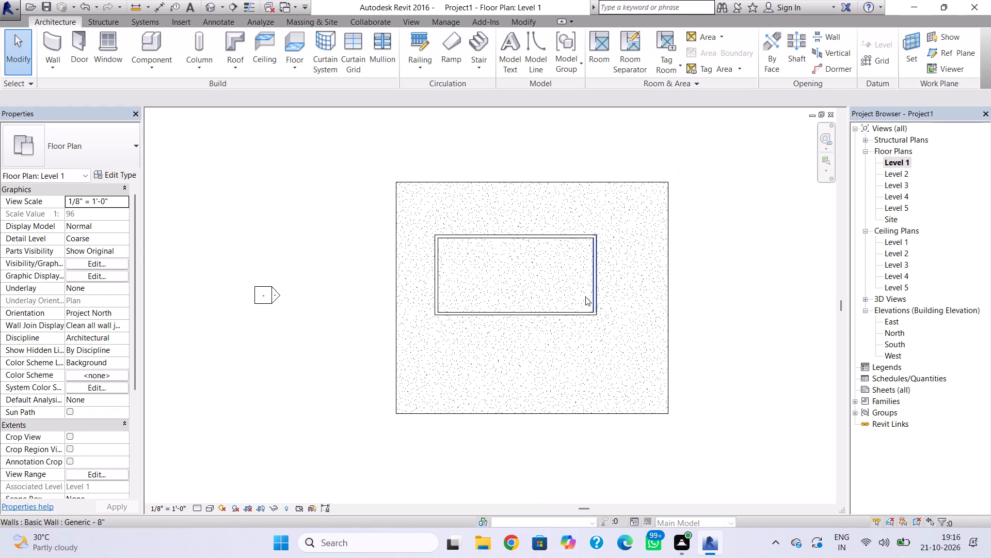
scroll(467, 322, "up", 2)
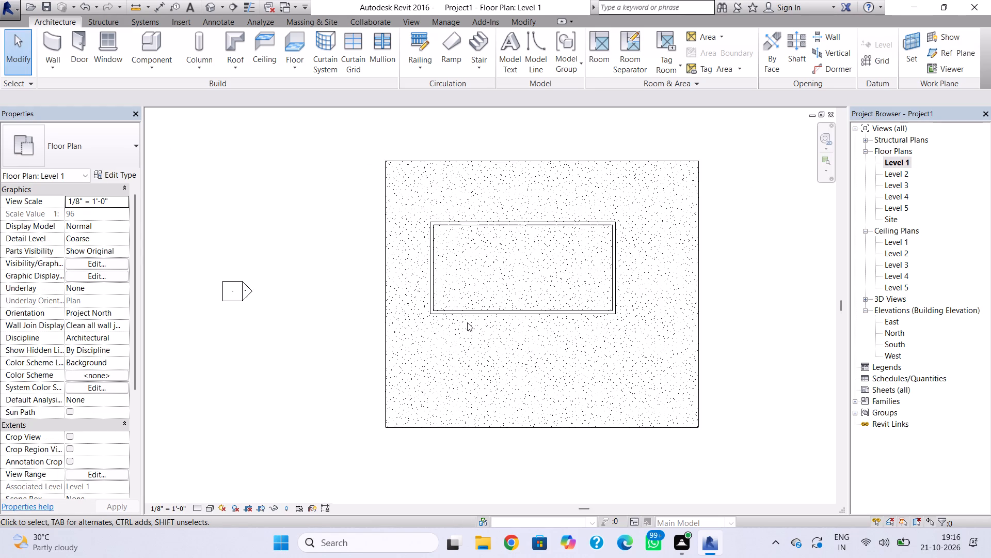
double_click(890, 176)
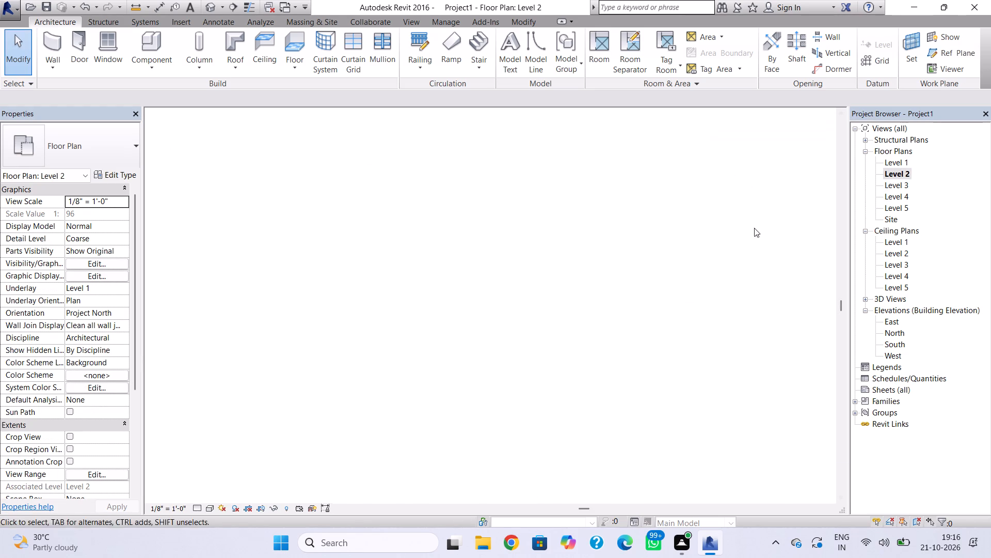
left_click(483, 330)
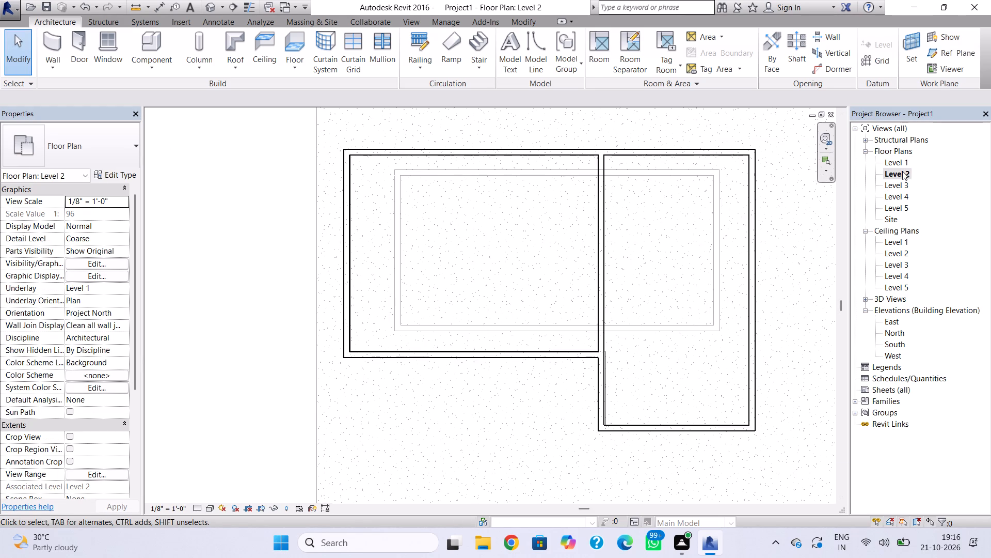
left_click(903, 160)
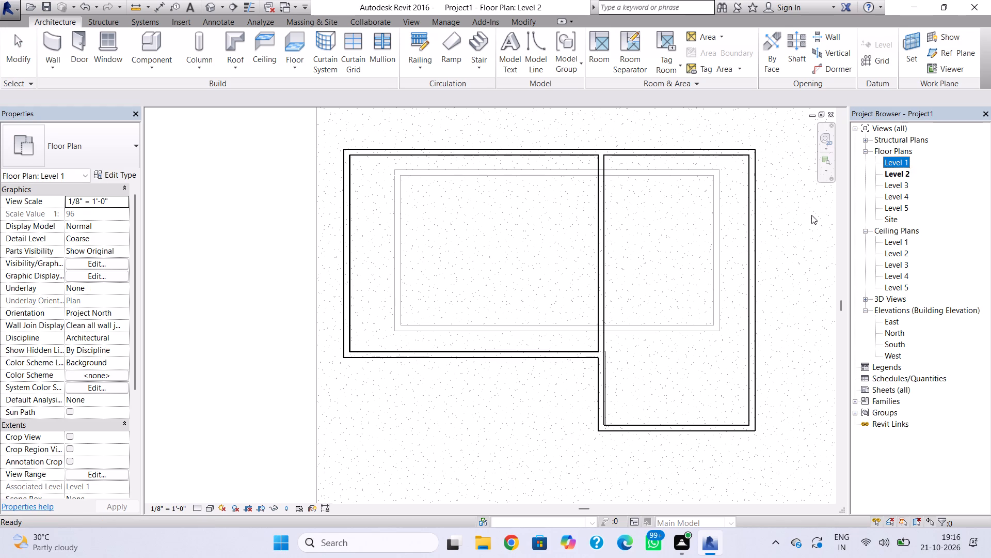
double_click(899, 163)
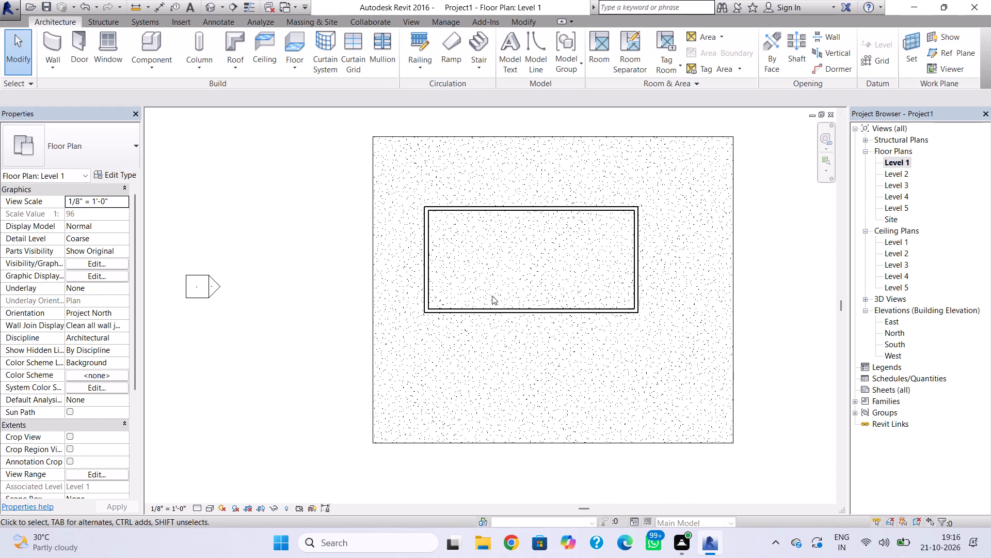
Draw two chained Generic - 8" walls on Level 1, 14' east from the west wall and 6' south to the south wall.
left_click(430, 297)
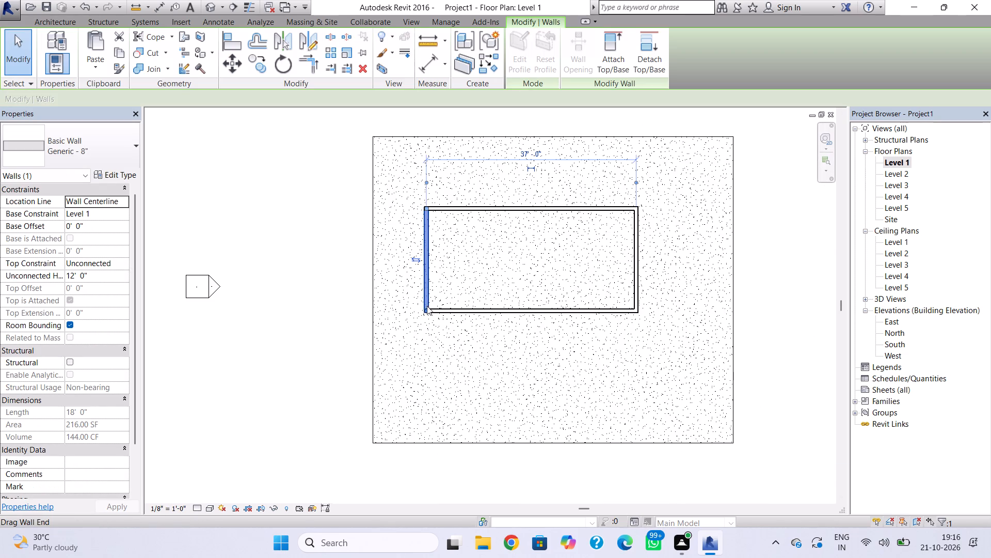
scroll(429, 311, "up", 4)
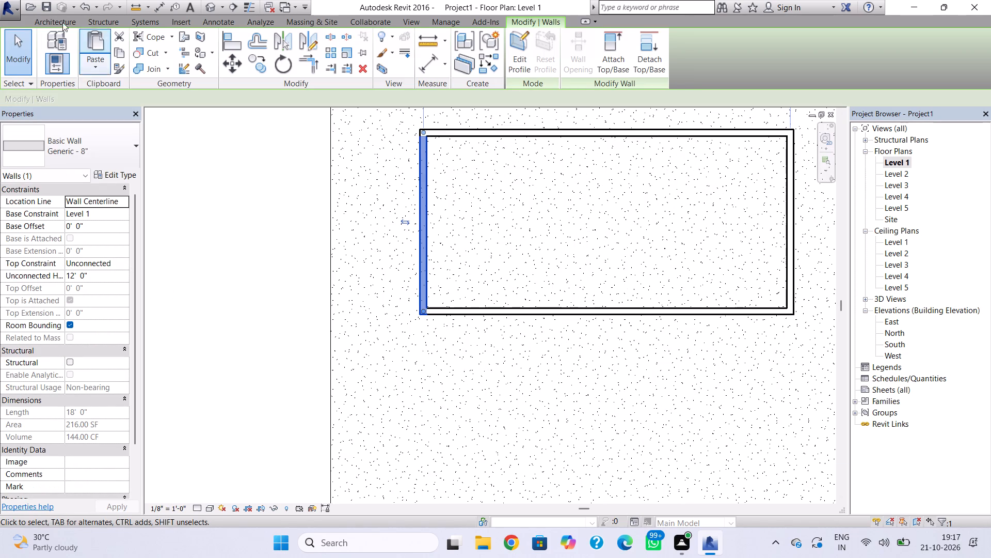
left_click(54, 24)
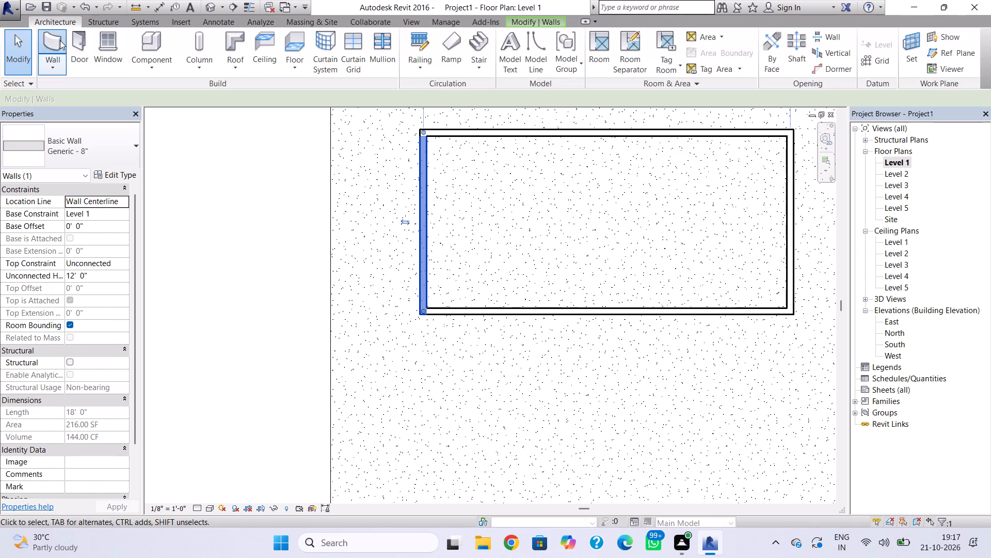
left_click(60, 40)
left_click(427, 250)
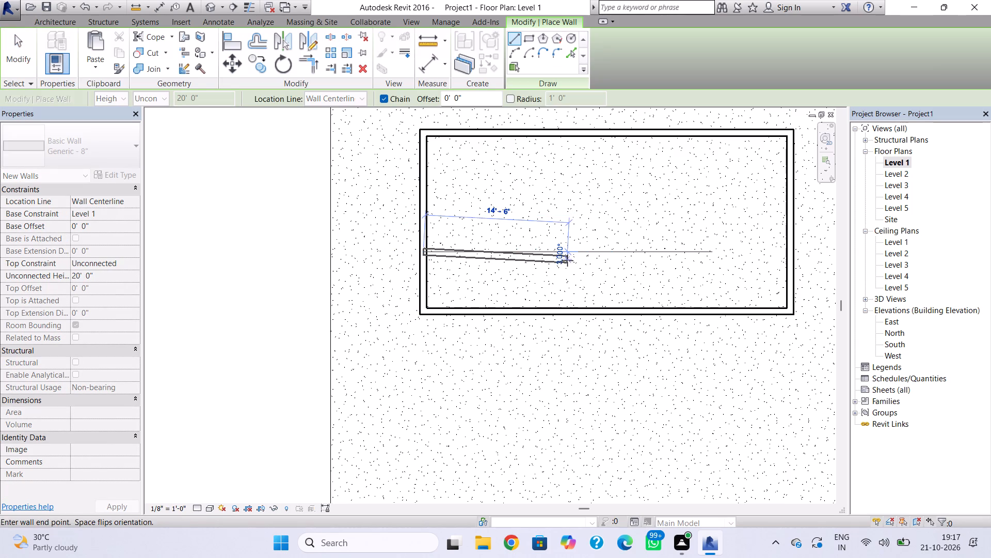
left_click(561, 253)
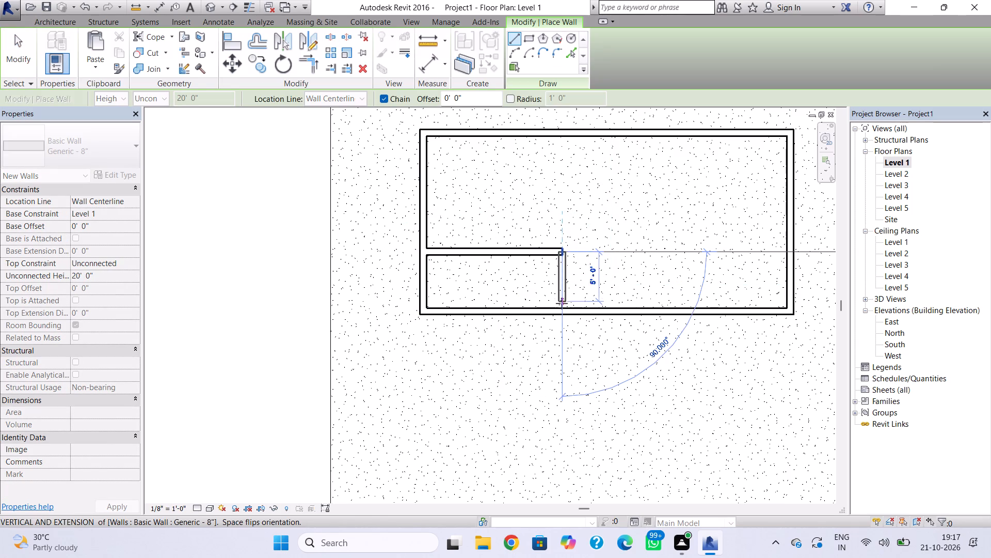
left_click(563, 307)
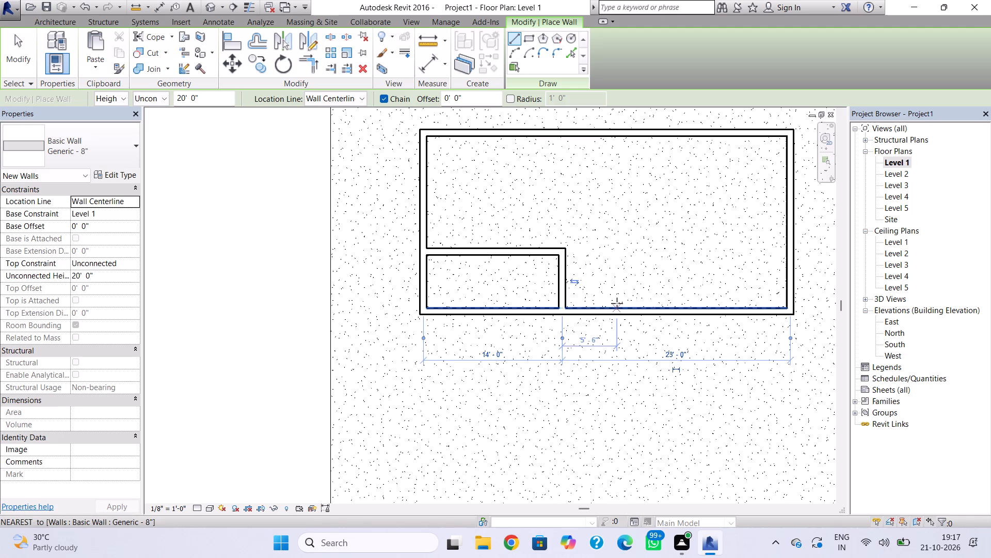
key("Escape")
key("Escape")
Shorten the Level 1 south wall to 23' by pulling its west end back to the new 6' wall.
left_click(477, 306)
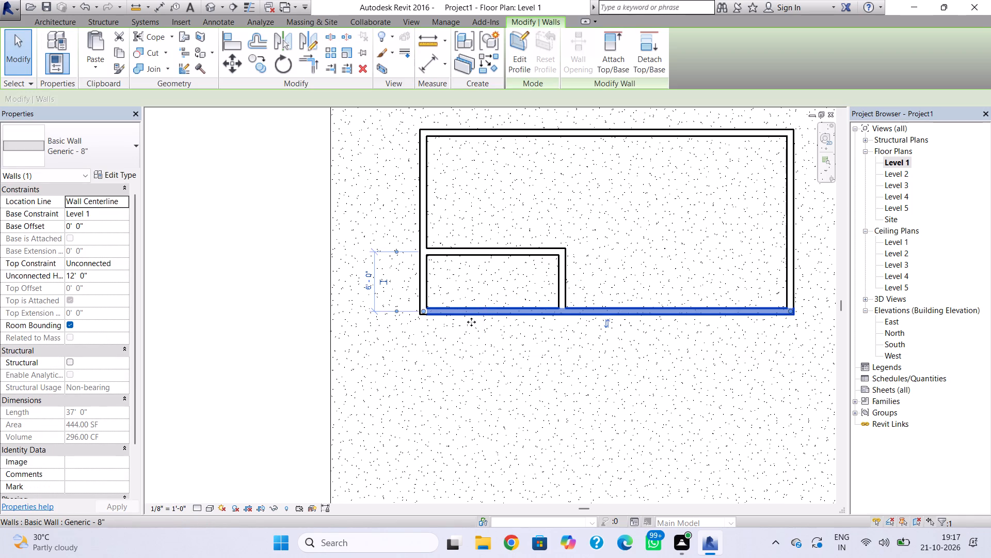
left_click_drag(424, 309, 462, 308)
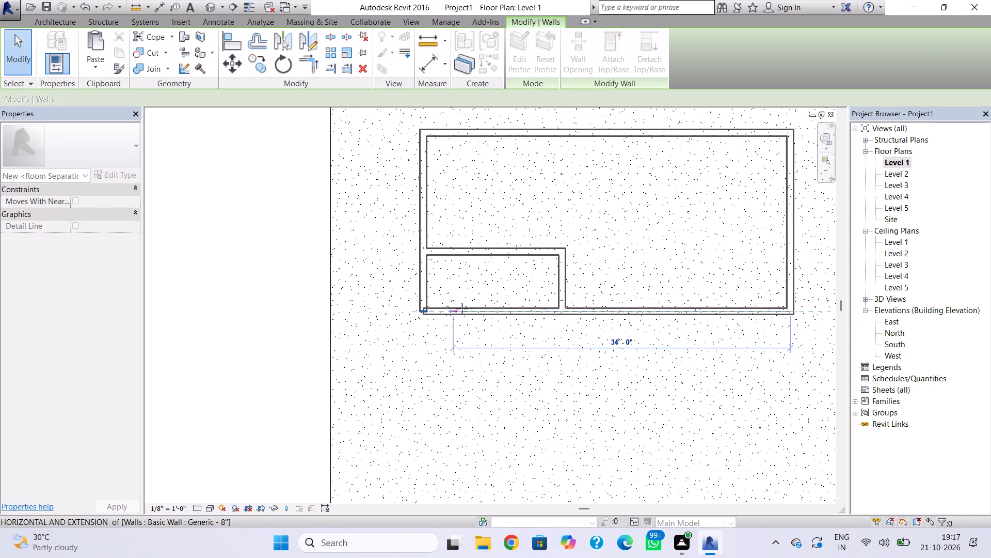
left_click_drag(462, 308, 562, 311)
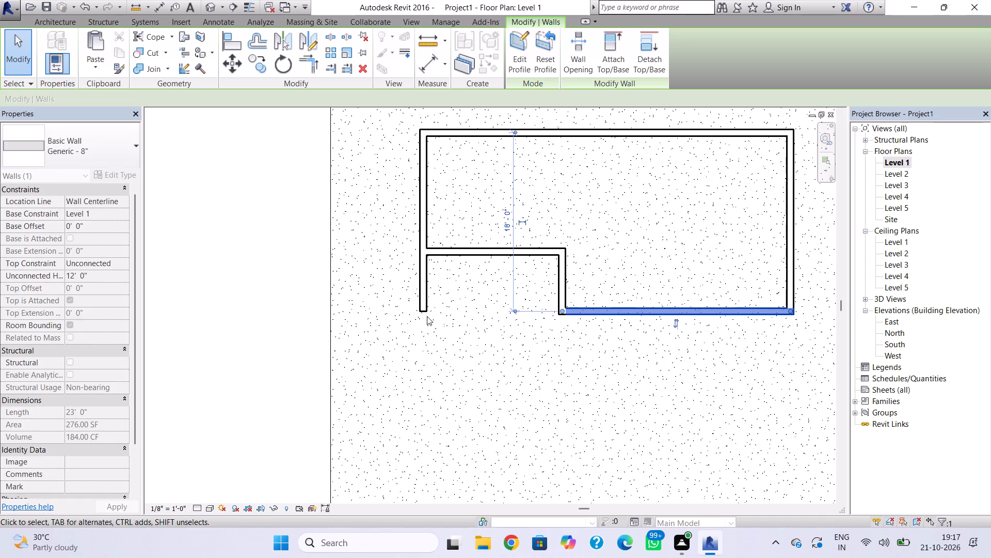
Shorten the Level 1 west wall to 12' so its south end meets the new 14' wall's endpoint.
left_click(423, 312)
left_click_drag(423, 311, 420, 273)
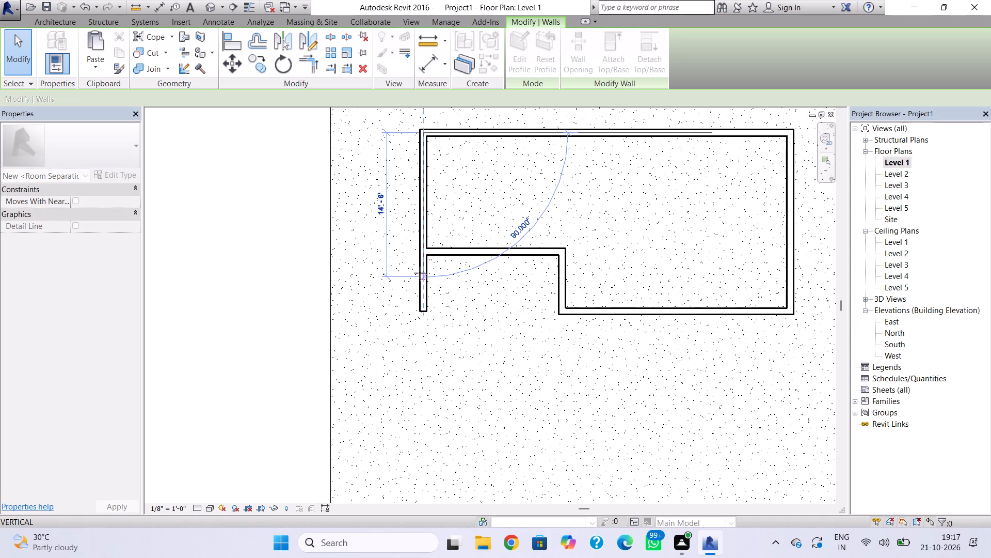
left_click_drag(420, 273, 420, 258)
key("Escape")
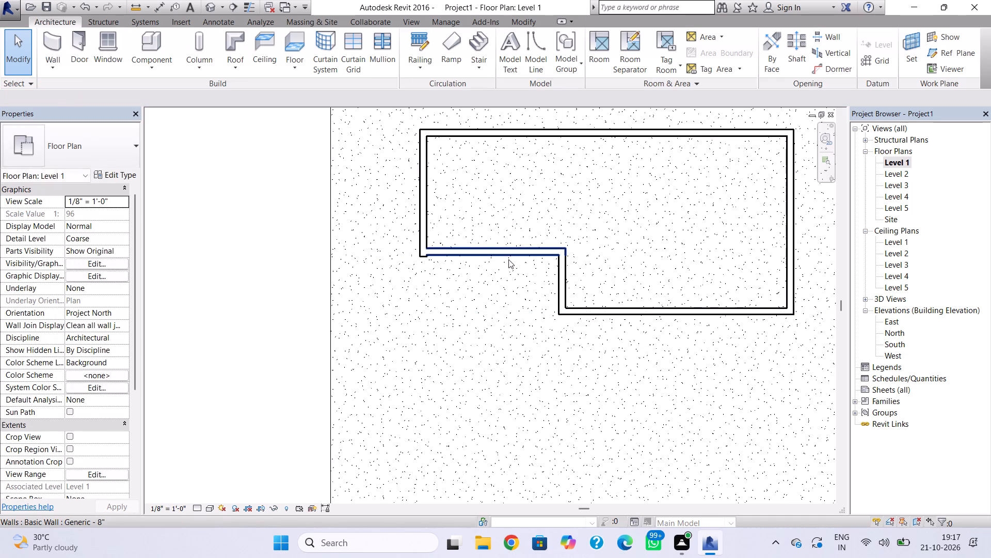
scroll(427, 254, "up", 7)
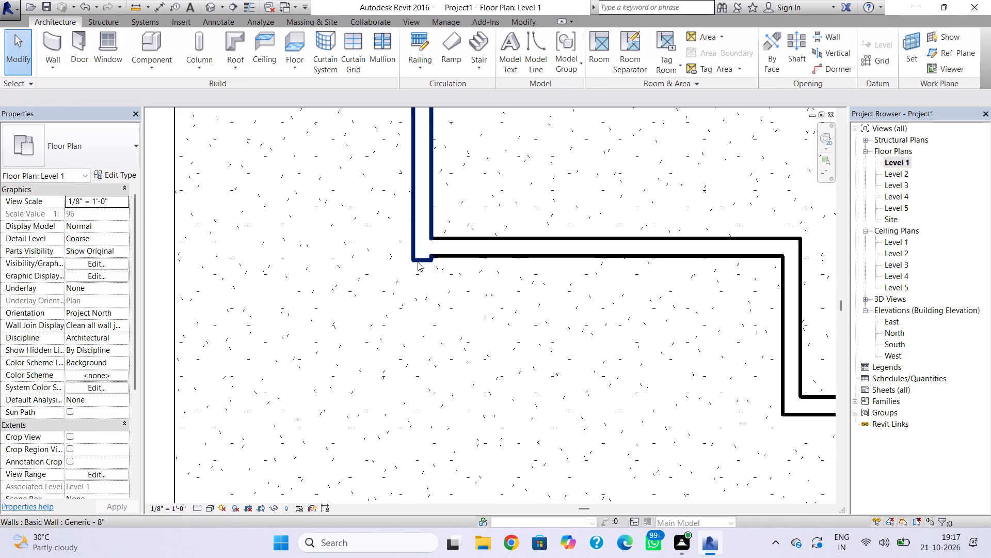
left_click(418, 262)
left_click_drag(421, 259, 424, 251)
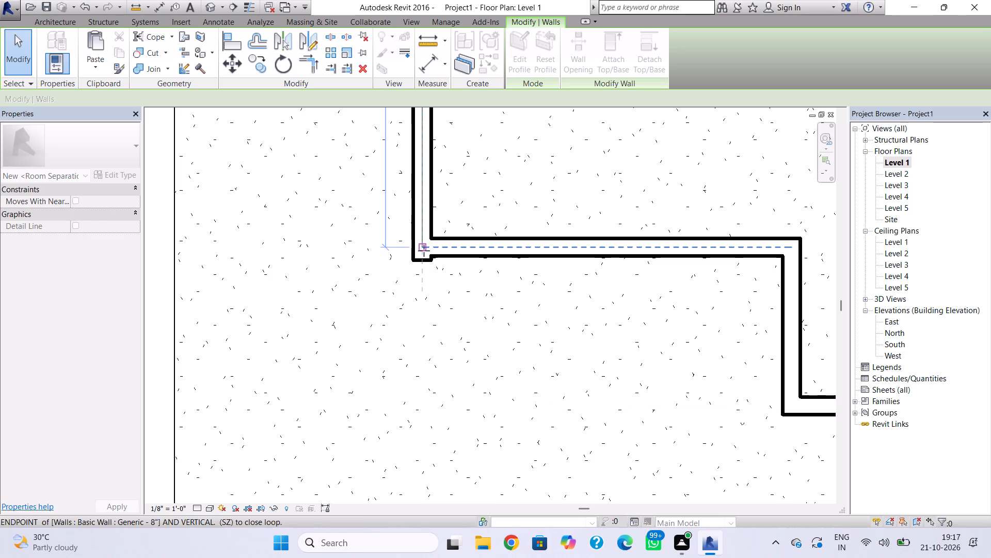
In the 3D view, lower the top of the new 6' Level 1 wall to a height of about 11' 11".
scroll(485, 293, "down", 4)
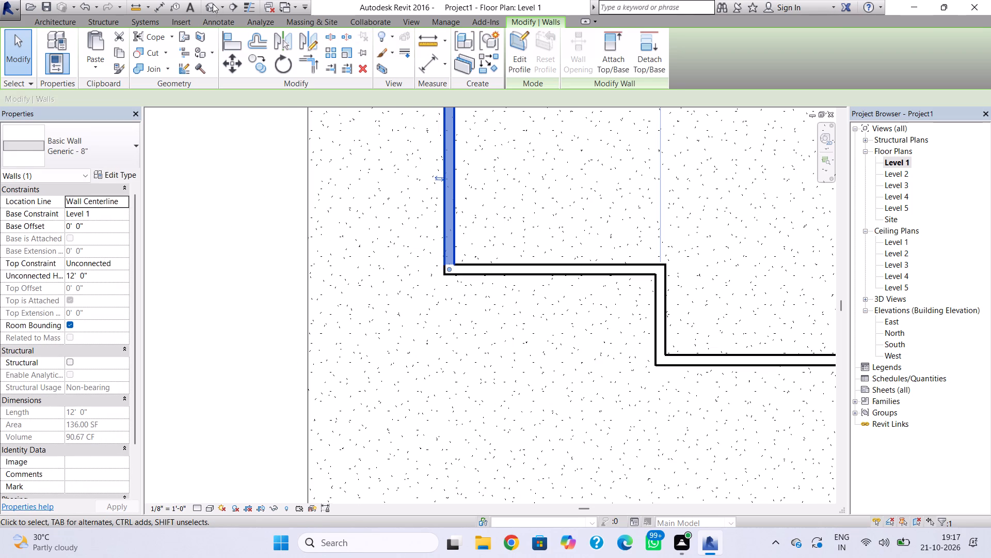
left_click(212, 2)
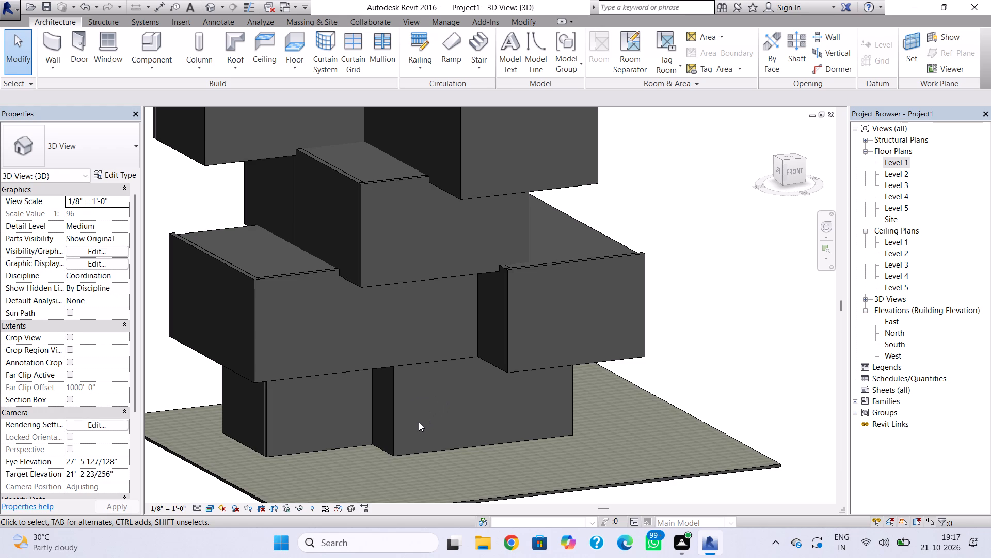
left_click(412, 452)
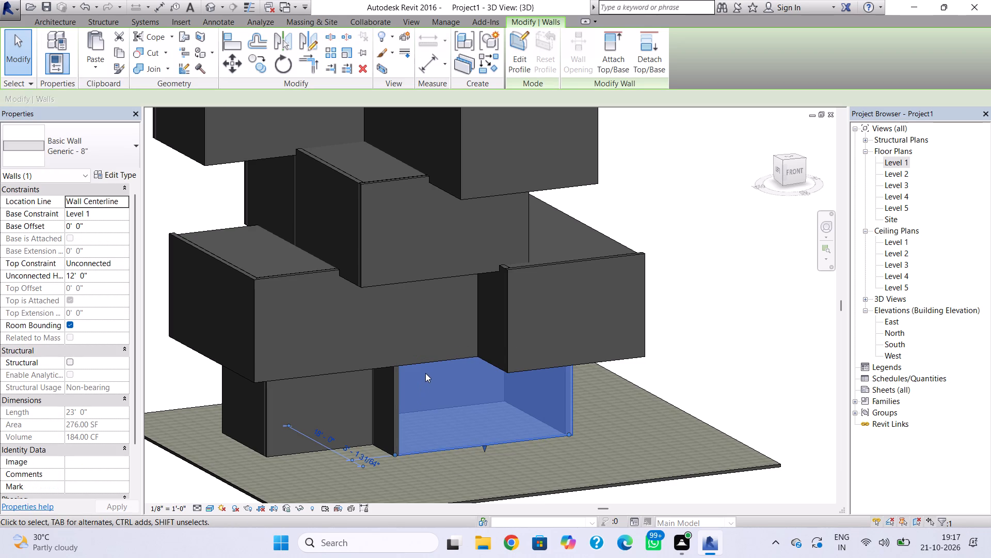
left_click(394, 411)
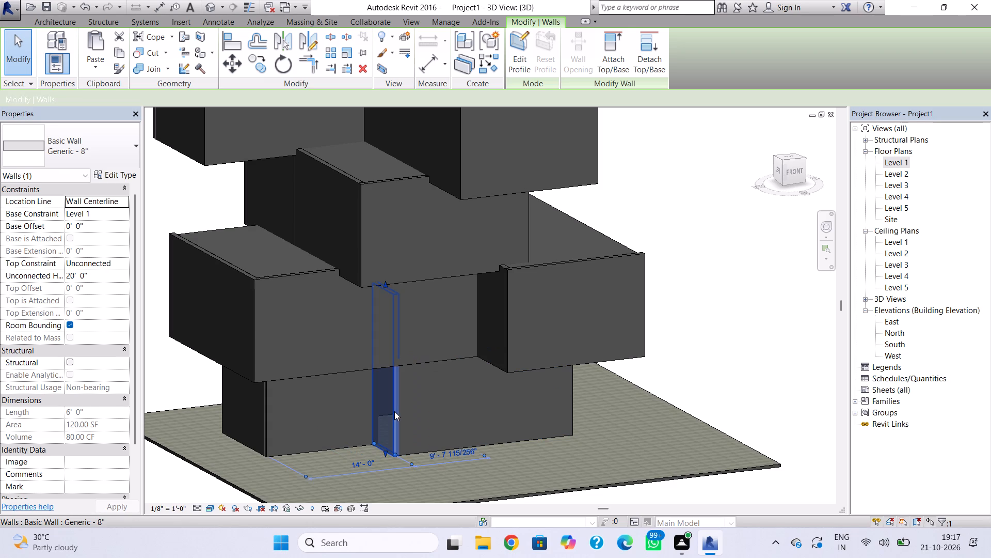
left_click_drag(385, 286, 383, 345)
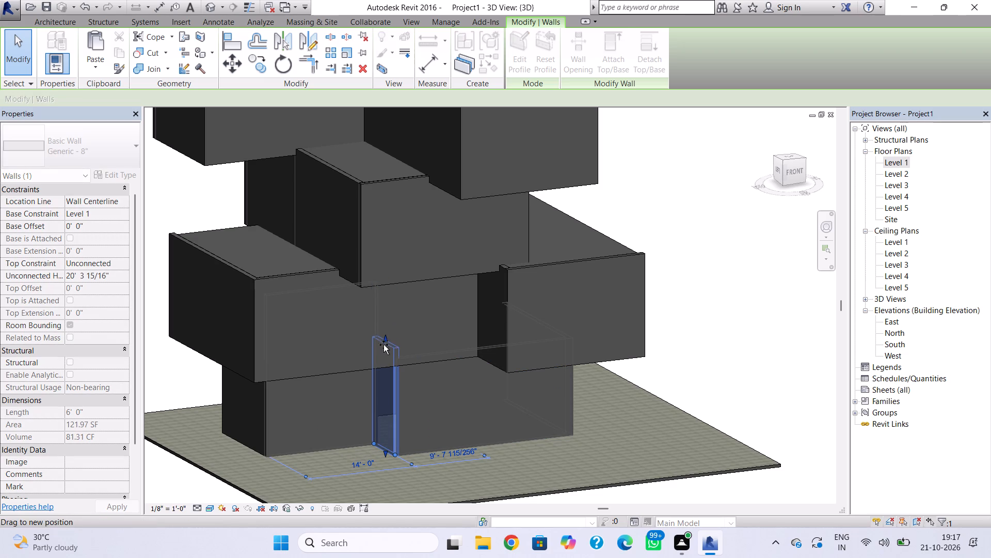
left_click_drag(383, 345, 383, 354)
Select the new 6' wall together with the adjoining 23' south wall on Level 1.
left_click(394, 391)
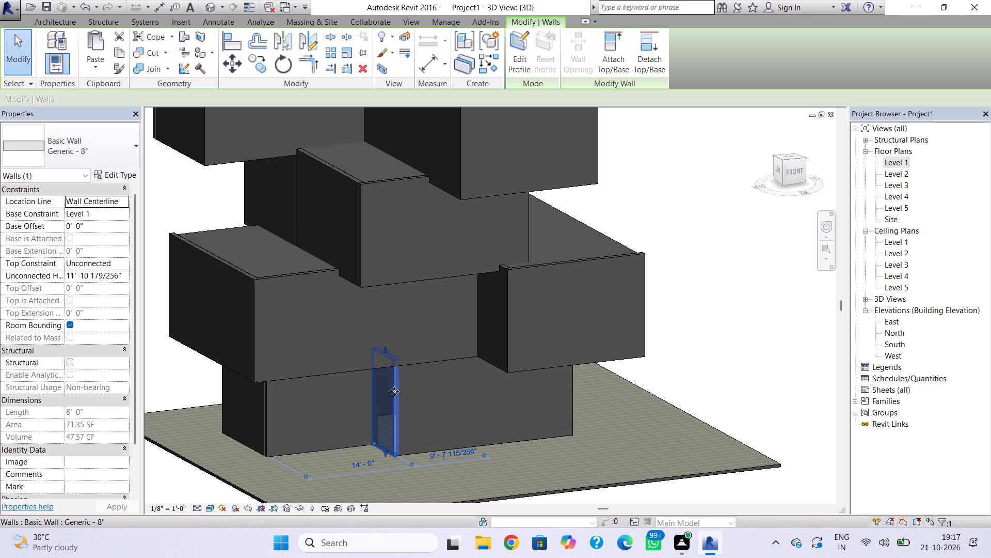
left_click(412, 451, "ctrl")
double_click(403, 423)
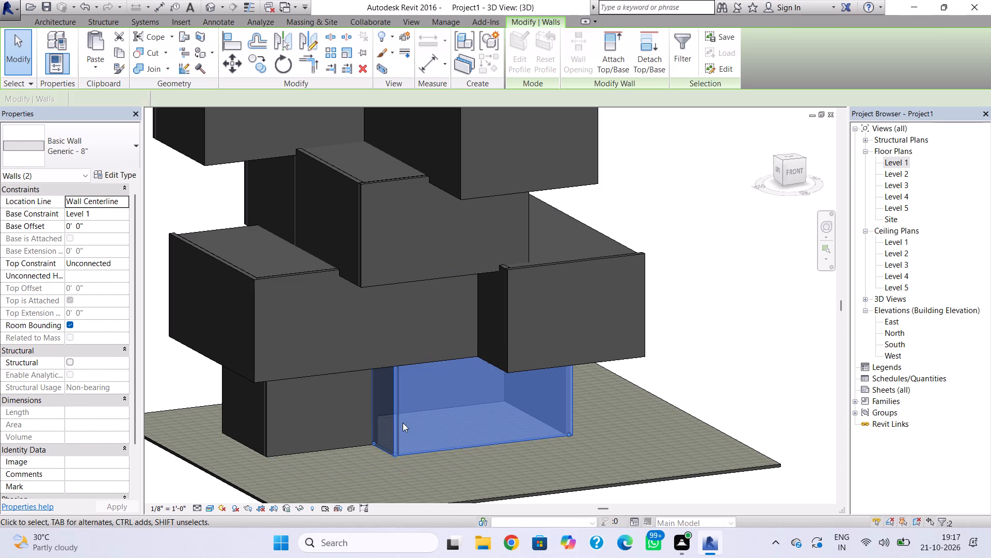
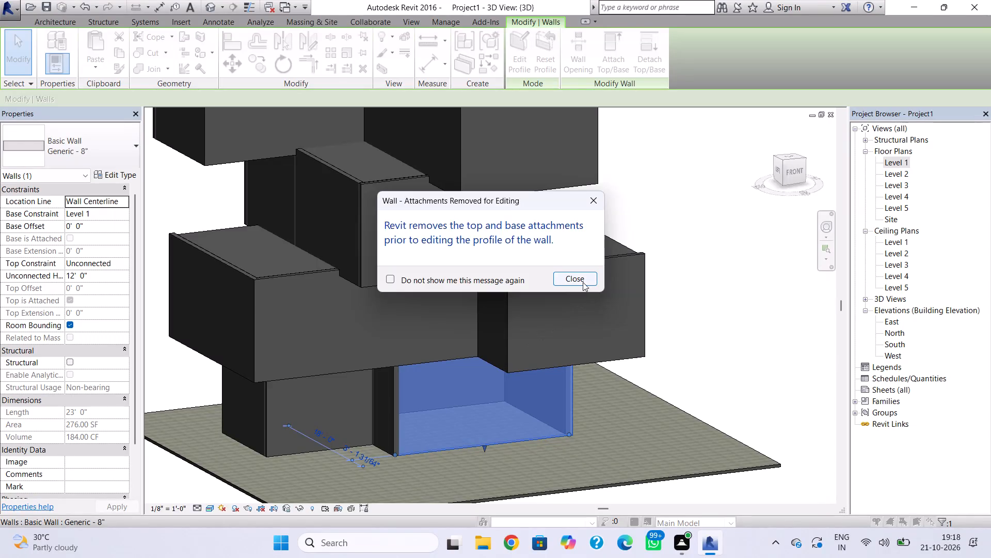
Proceed into profile editing of the 23' Level 1 south wall.
left_click(583, 282)
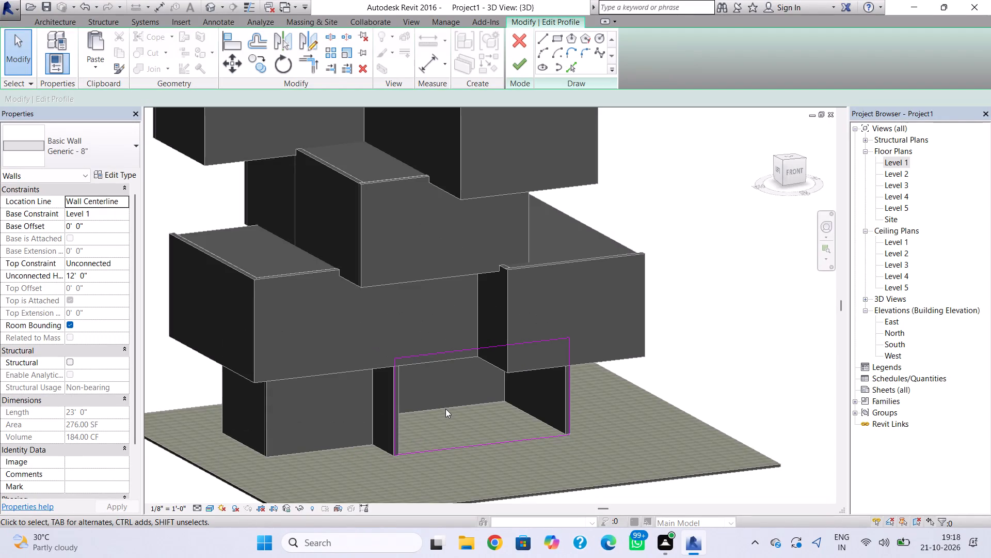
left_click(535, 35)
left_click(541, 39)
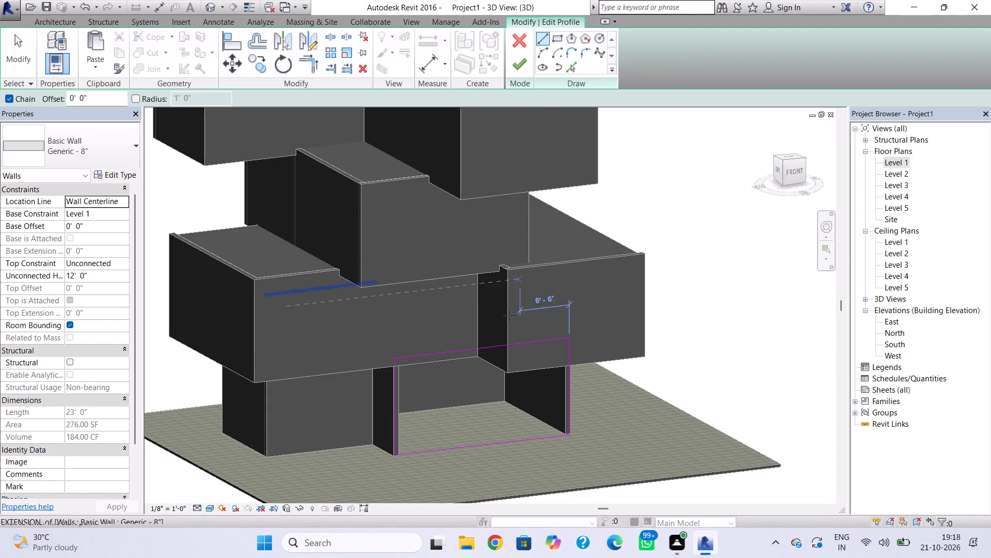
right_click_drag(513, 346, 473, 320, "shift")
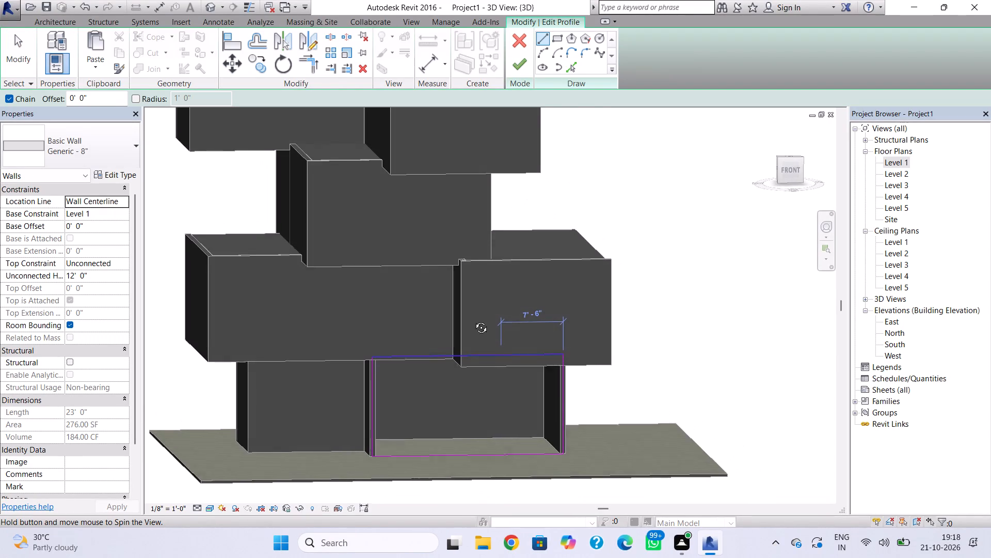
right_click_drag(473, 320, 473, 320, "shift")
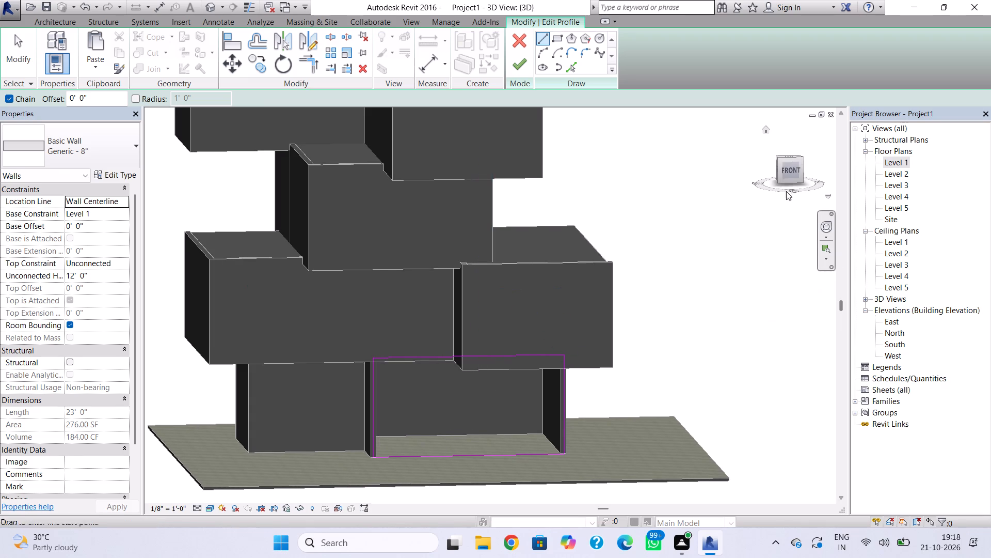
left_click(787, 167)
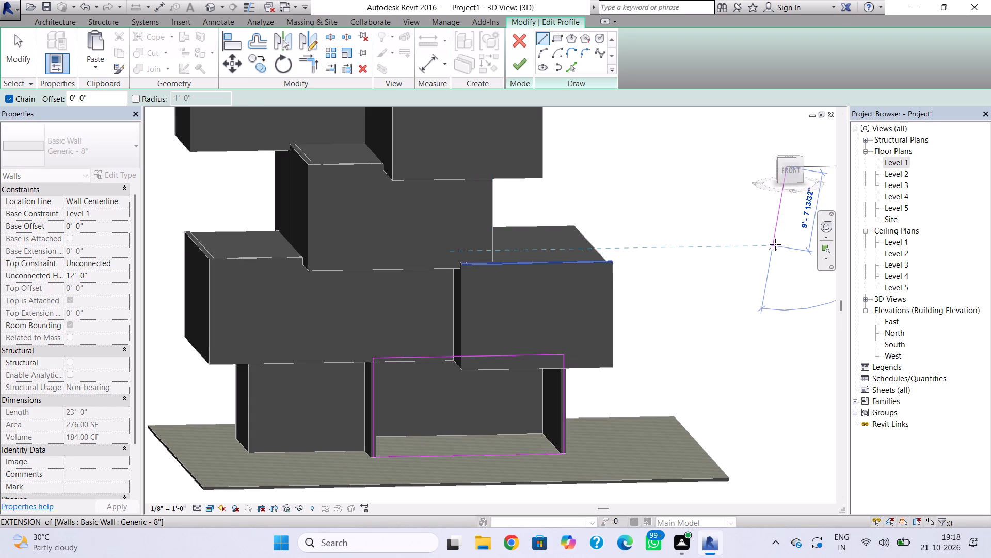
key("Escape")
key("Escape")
Facing the front of the building, sketch a vertical 12' line across the south wall's profile, 9' from its east end.
left_click(789, 177)
triple_click(788, 171)
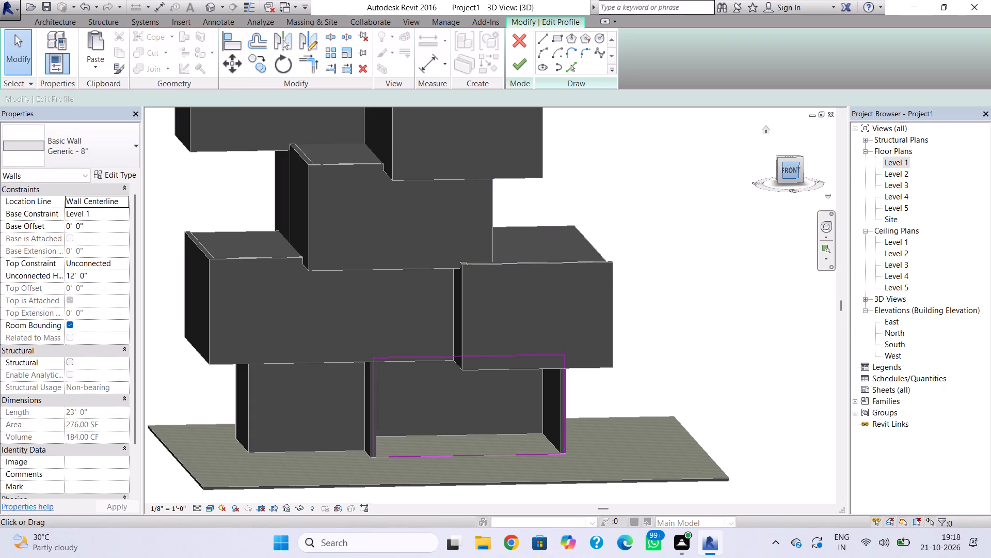
right_click_drag(593, 384, 583, 367, "shift")
right_click_drag(583, 367, 579, 357, "shift")
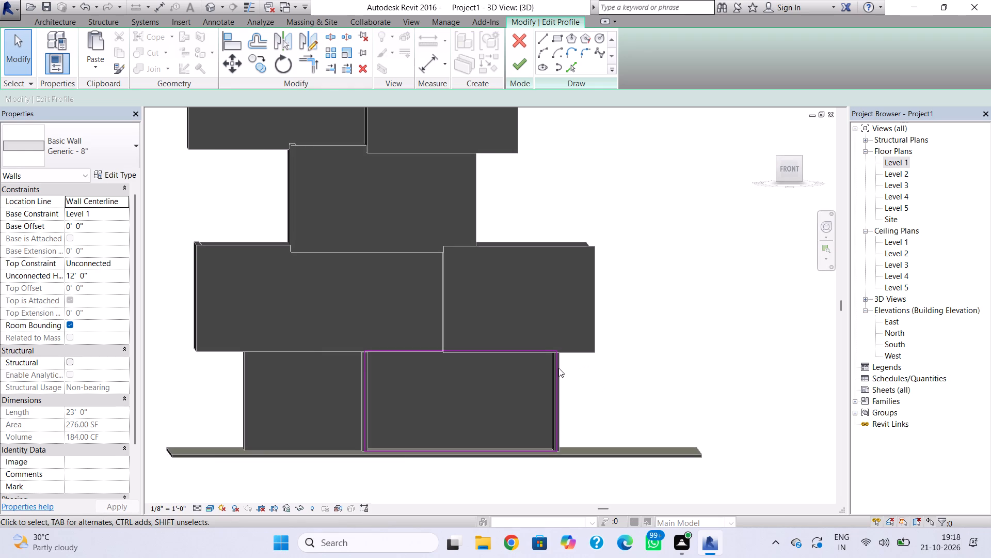
middle_click_drag(527, 374, 557, 382)
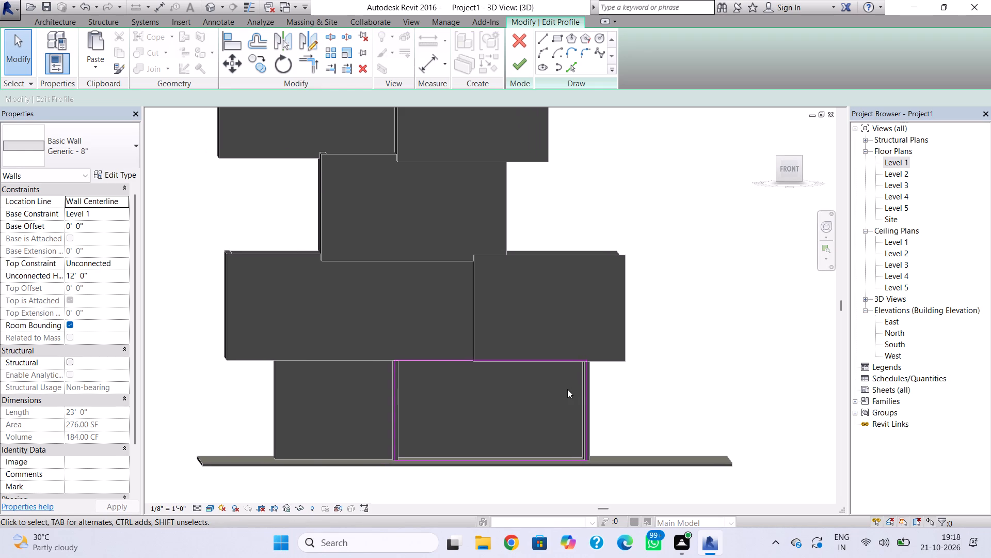
right_click(567, 390, "shift")
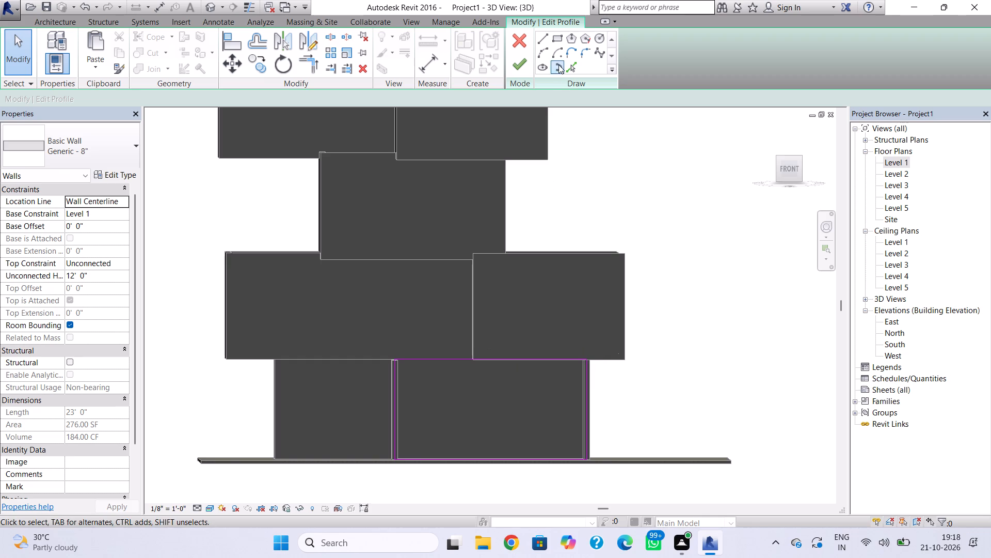
left_click(541, 36)
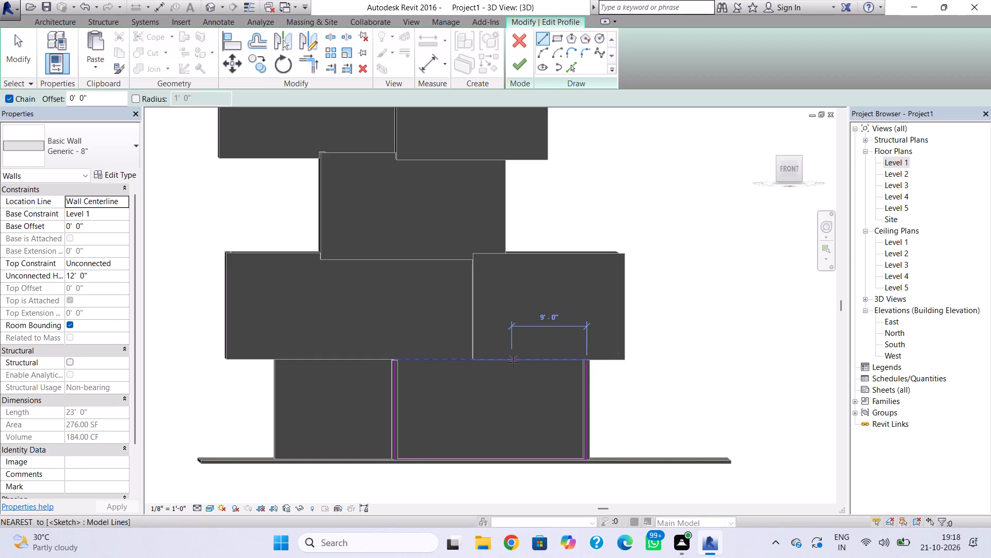
left_click(513, 364)
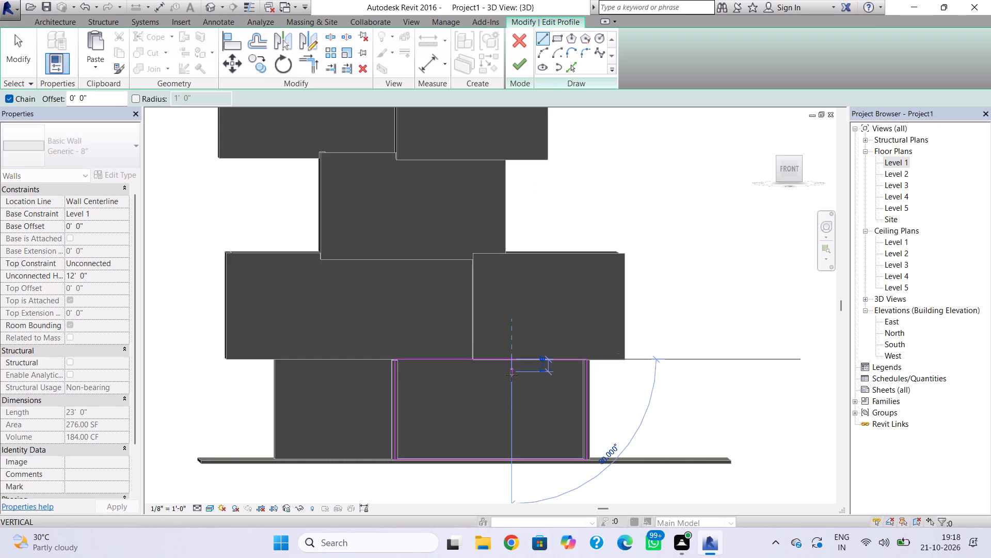
left_click(509, 455)
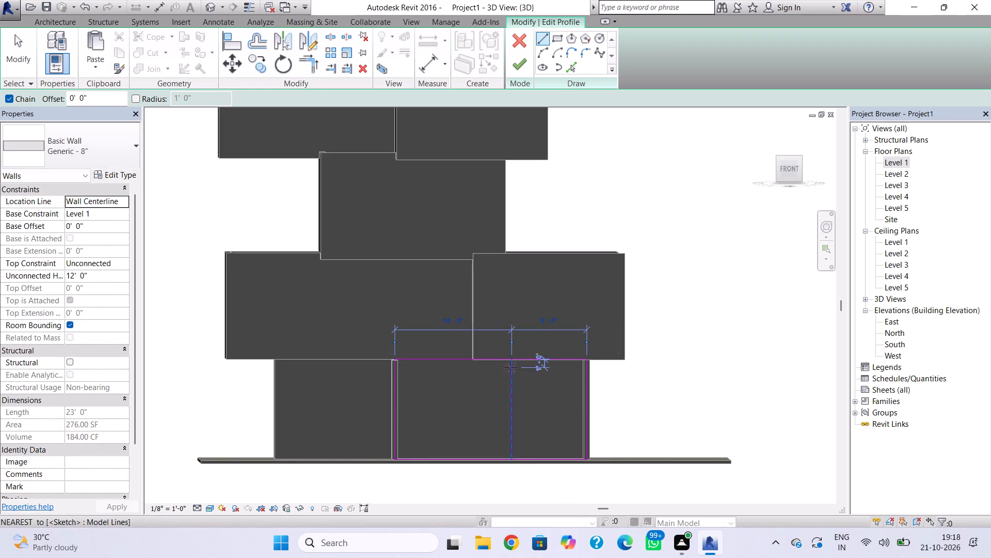
Shorten the top edge of the south wall's profile to 9' by pulling its west end to the new vertical line.
scroll(508, 366, "up", 5)
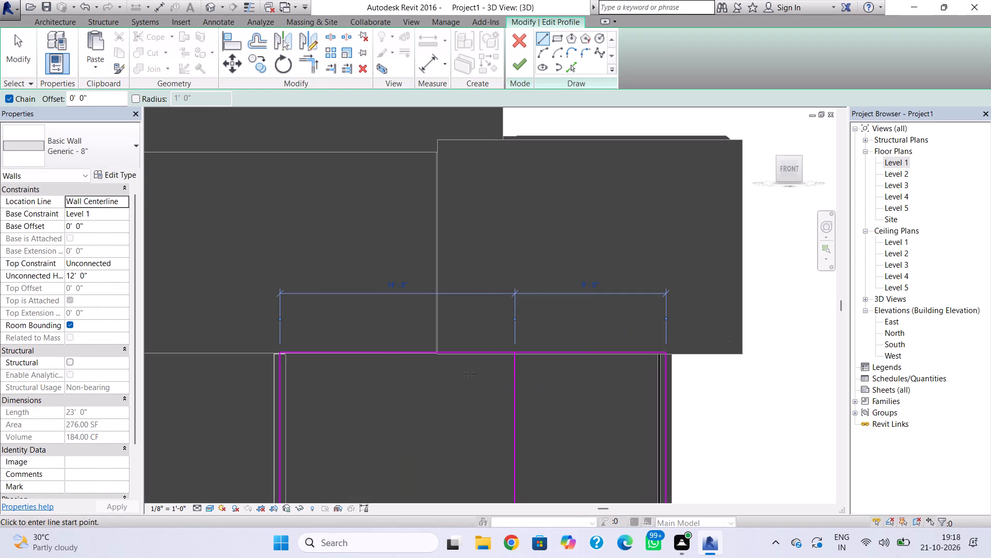
scroll(290, 365, "down", 1)
middle_click_drag(290, 365, 293, 362)
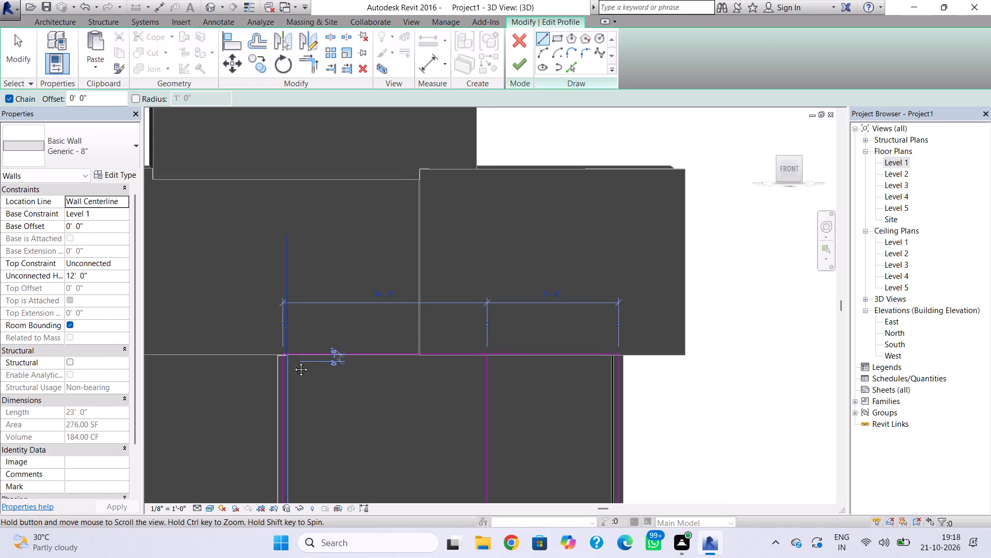
middle_click_drag(293, 362, 319, 309)
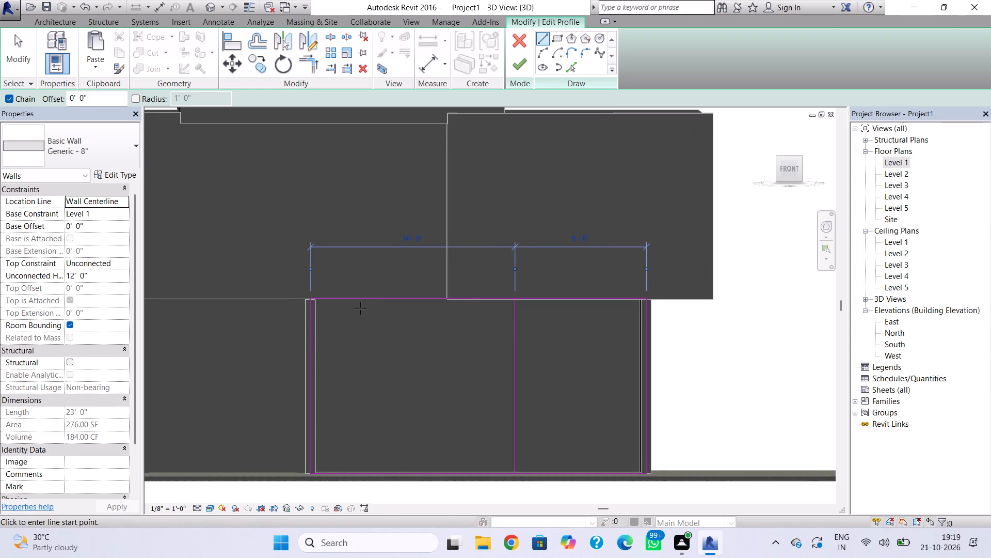
key("Escape")
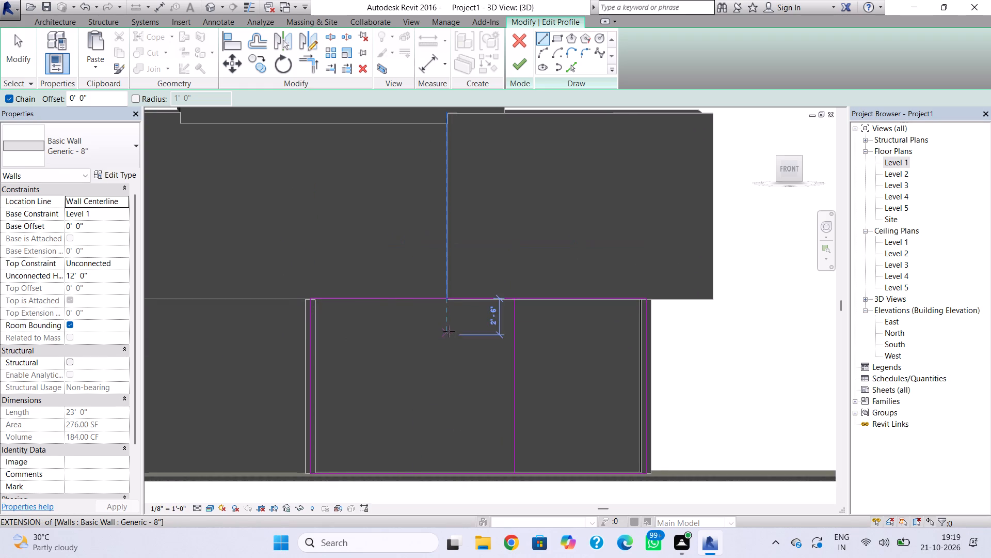
key("Escape")
left_click(431, 299)
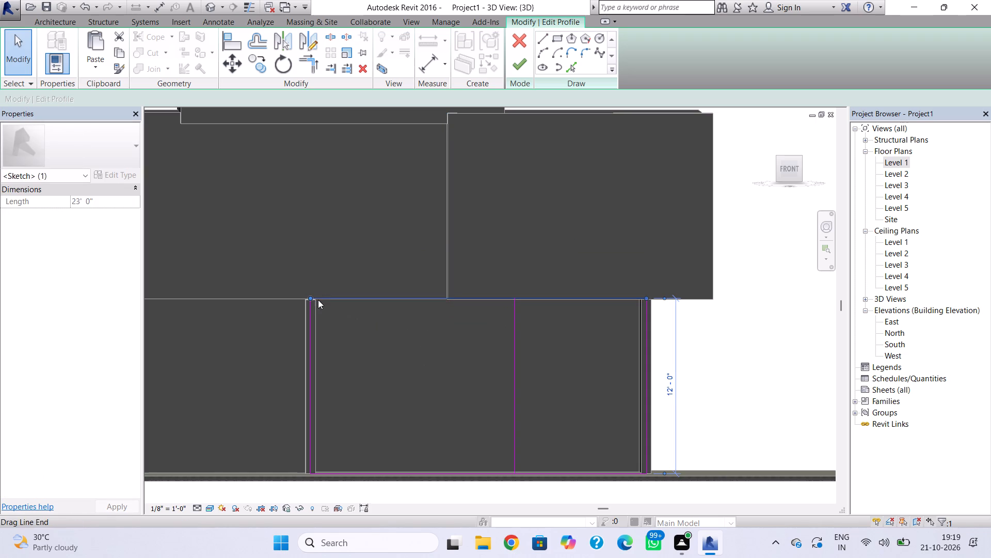
left_click_drag(312, 297, 497, 300)
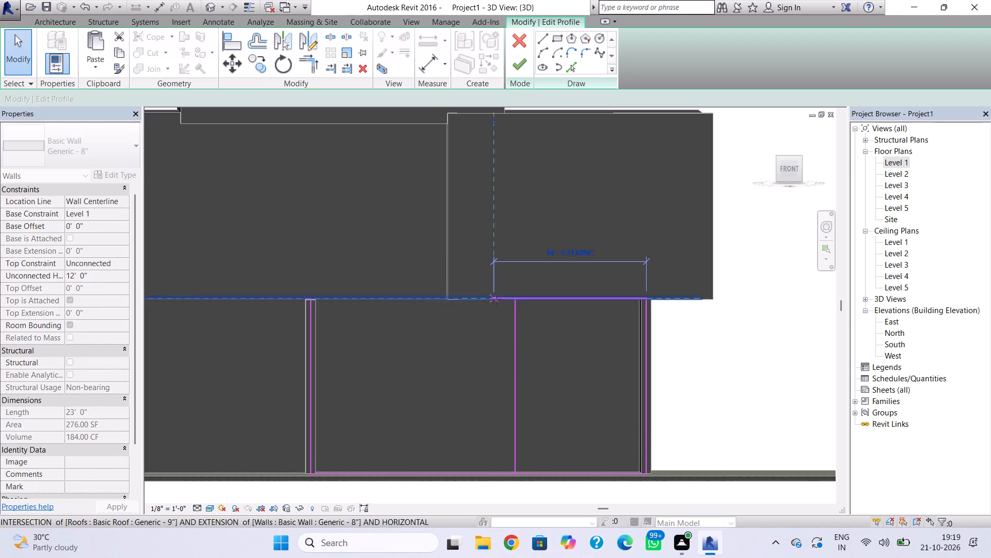
left_click_drag(497, 300, 517, 301)
Delete the west vertical edge of the south wall's profile.
middle_click_drag(342, 335, 378, 240)
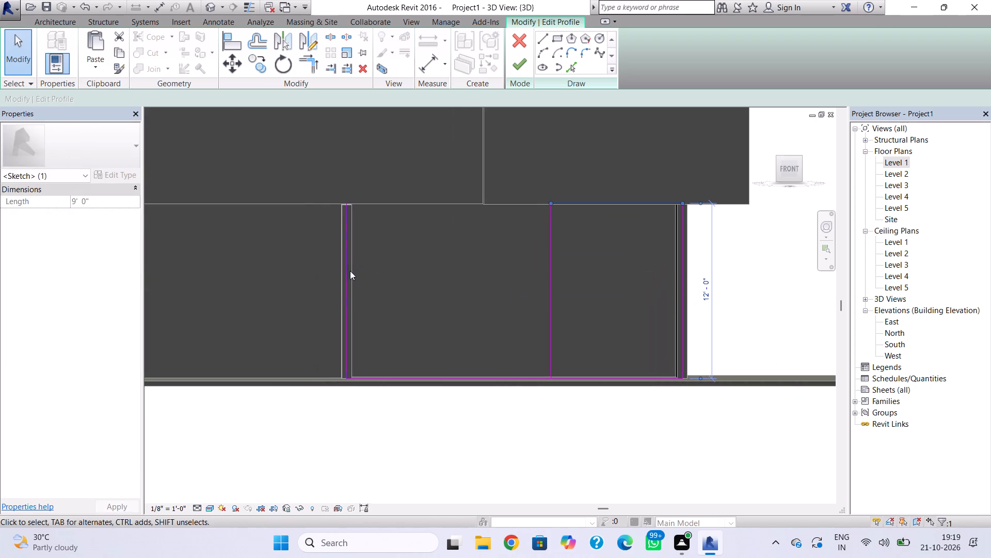
left_click(349, 271)
key("Delete")
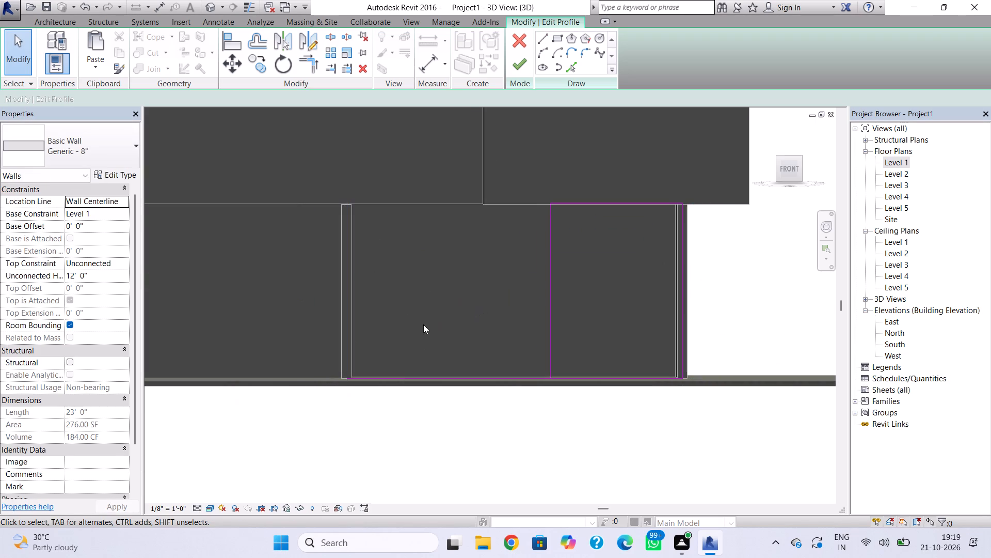
Shorten the profile's bottom edge to 9' so it meets the new vertical line, and finish the south wall's profile edit.
left_click(392, 374)
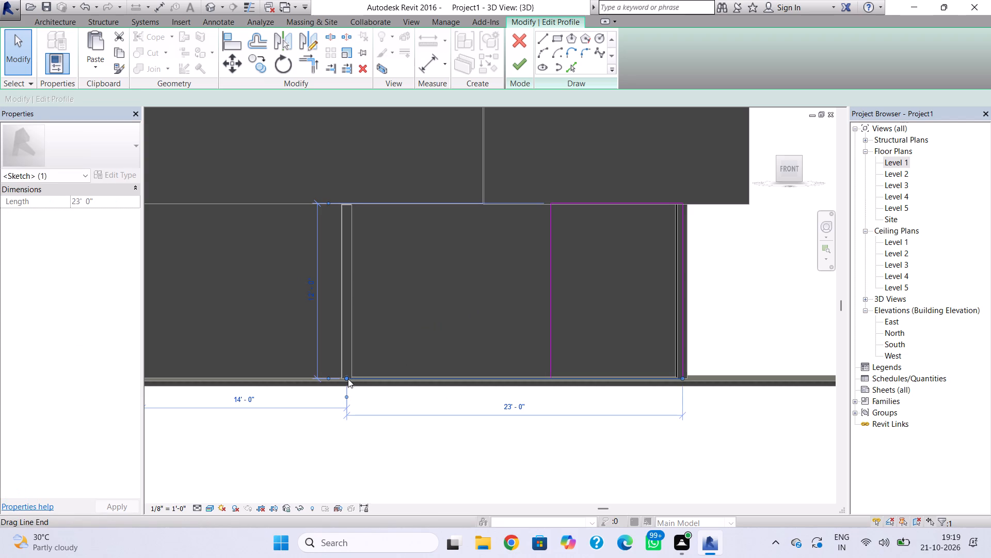
left_click_drag(347, 378, 545, 376)
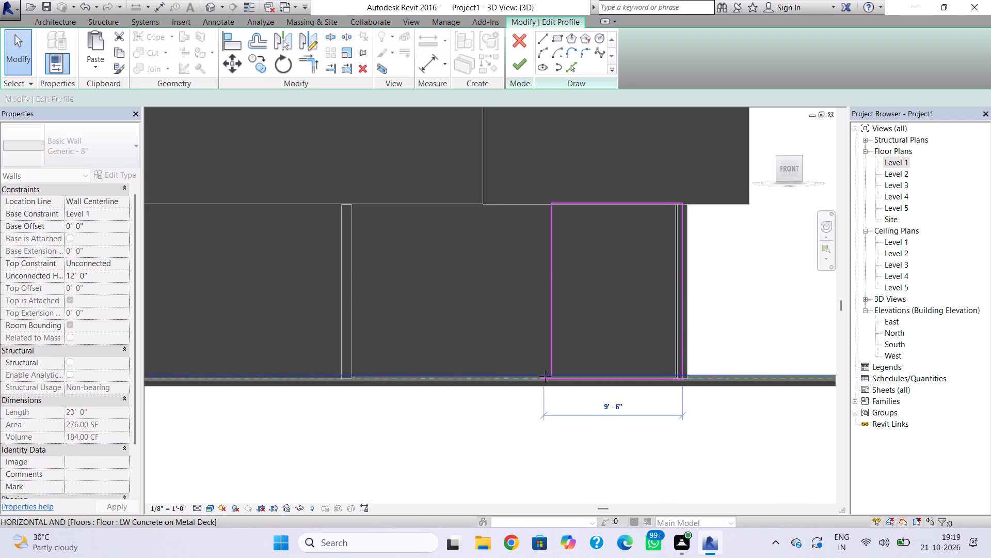
left_click_drag(545, 376, 550, 374)
left_click(520, 57)
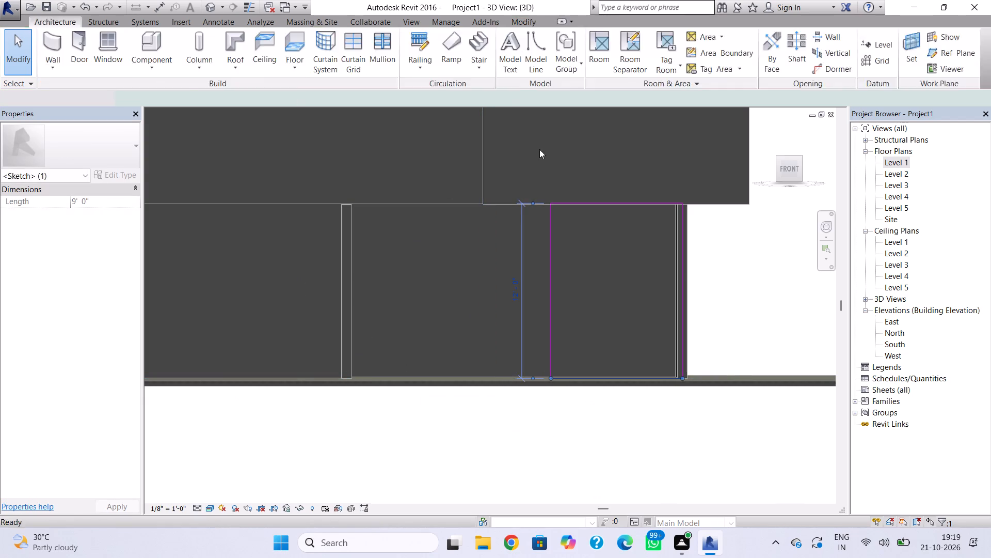
Open the profile of the freestanding 6' Level 1 wall for editing.
right_click_drag(401, 289, 507, 326, "shift")
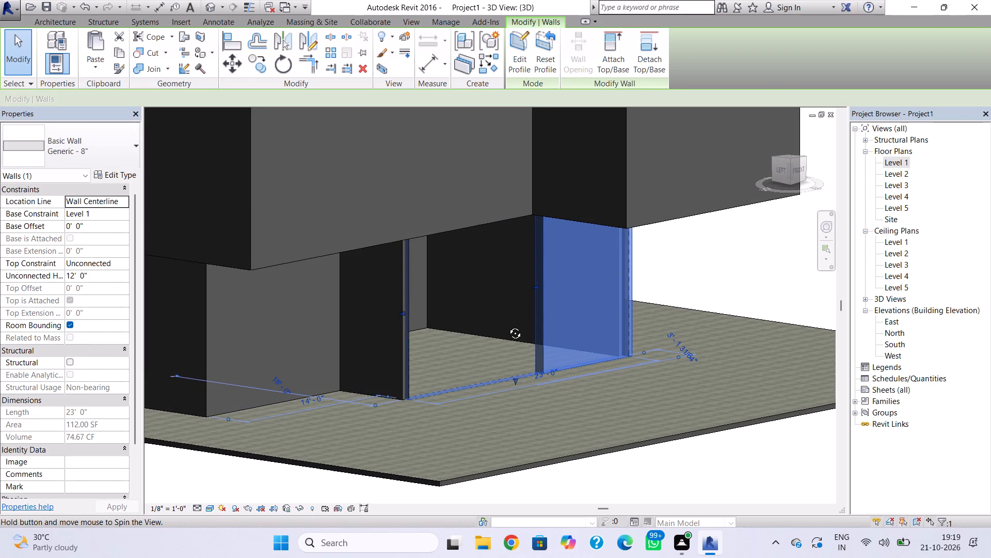
right_click_drag(507, 326, 484, 345, "shift")
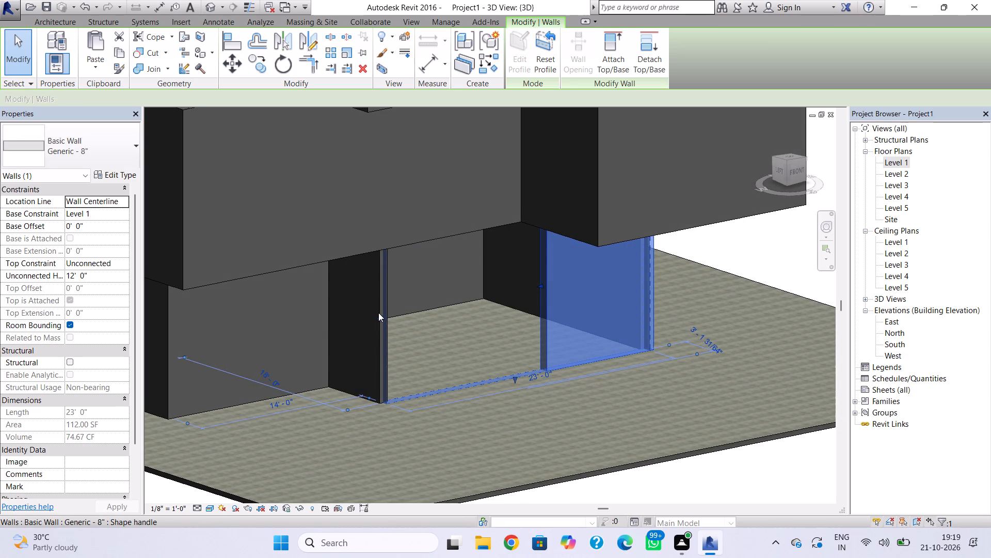
left_click(378, 313)
key("Escape")
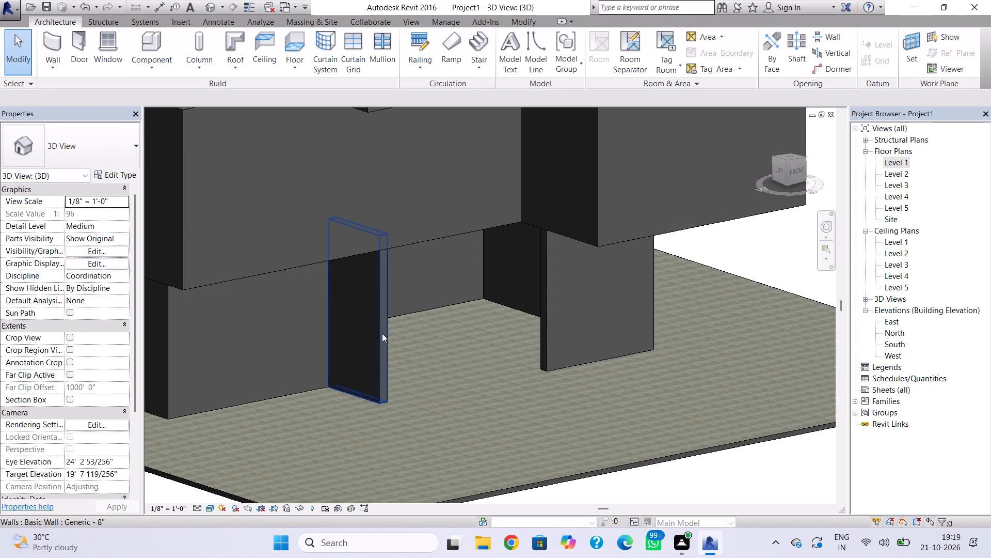
key("ctrl+z")
left_click(381, 330)
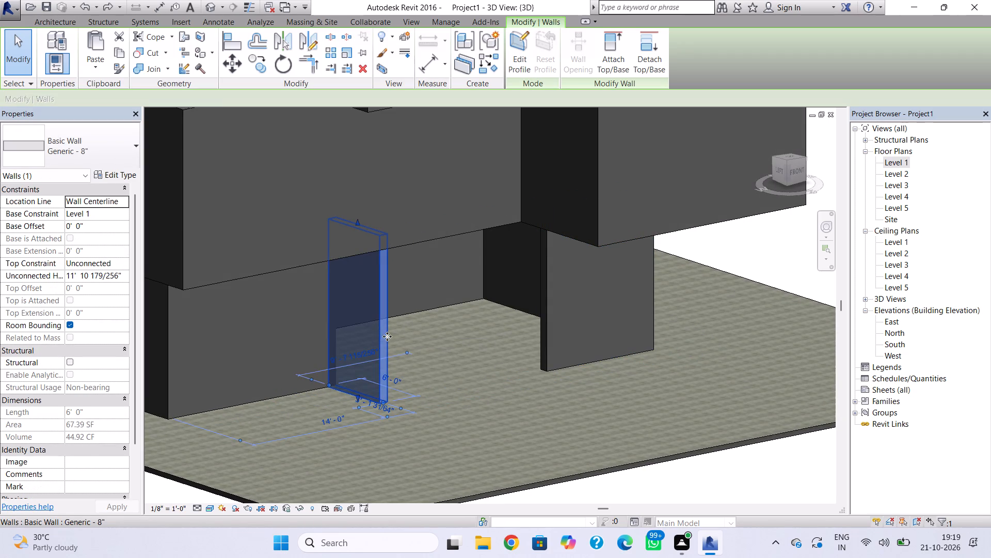
scroll(386, 338, "up", 3)
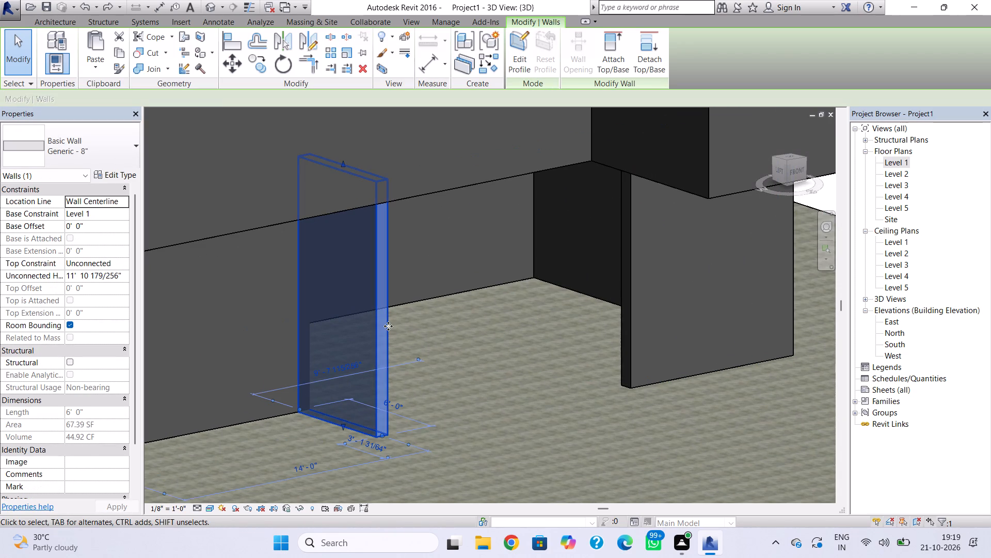
double_click(388, 326)
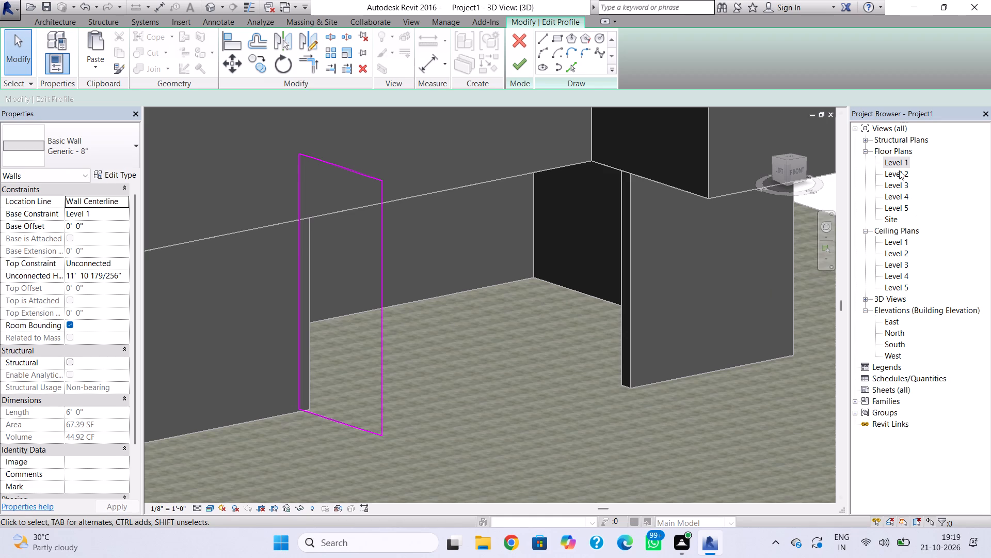
In the Level 1 floor plan, unlock the 6' profile line at both reference planes and delete the overlapping 6' profile lines.
double_click(897, 163)
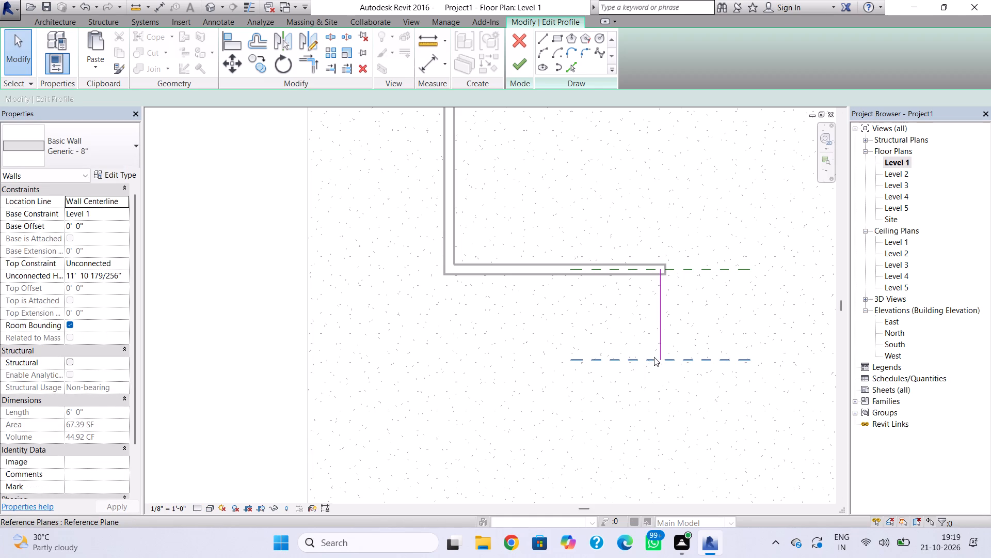
left_click(659, 358)
scroll(662, 374, "up", 3)
double_click(660, 351)
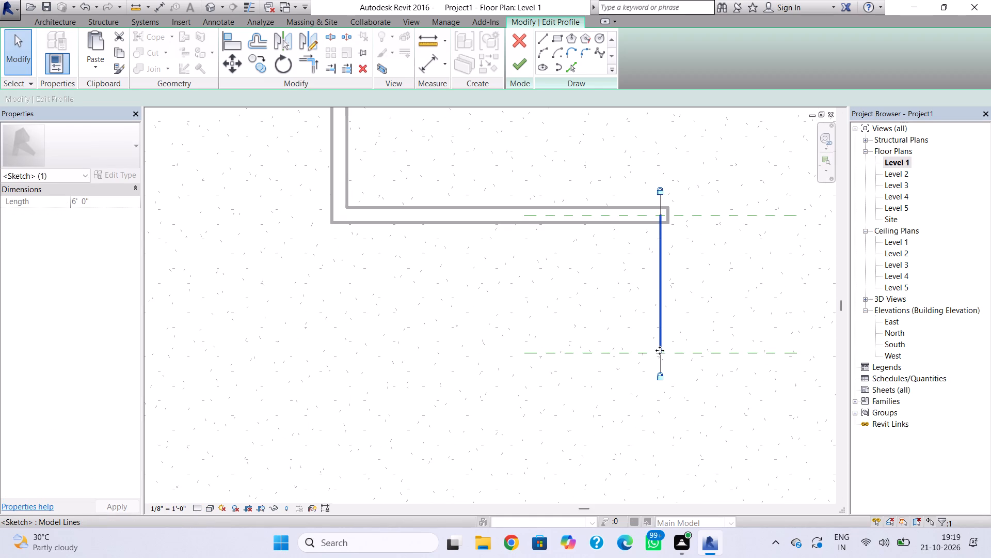
left_click(659, 190)
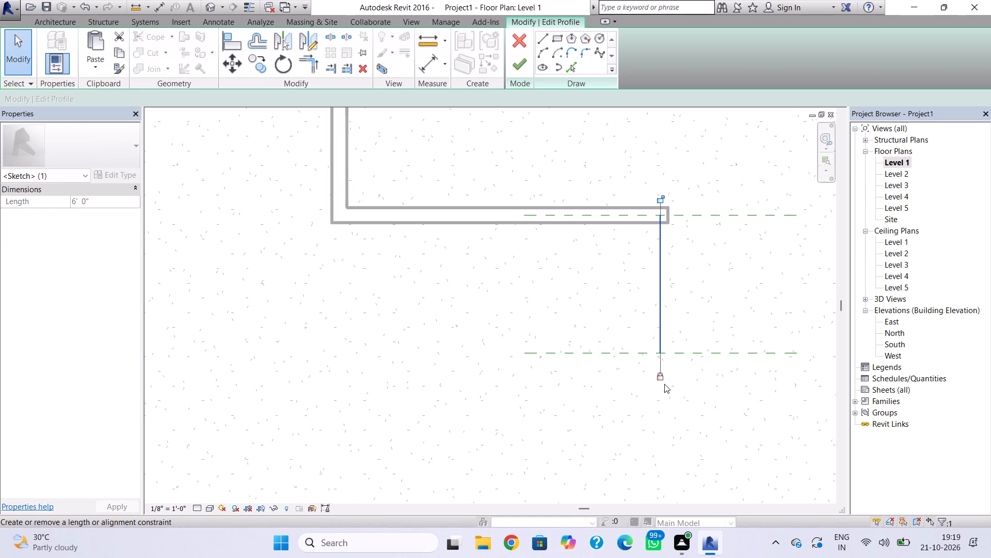
left_click(660, 375)
double_click(660, 351)
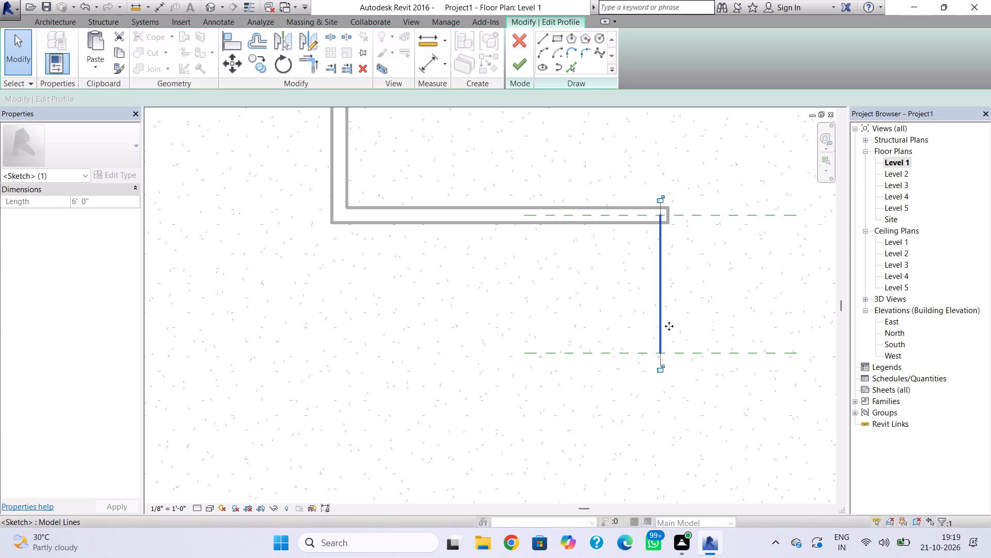
key("Delete")
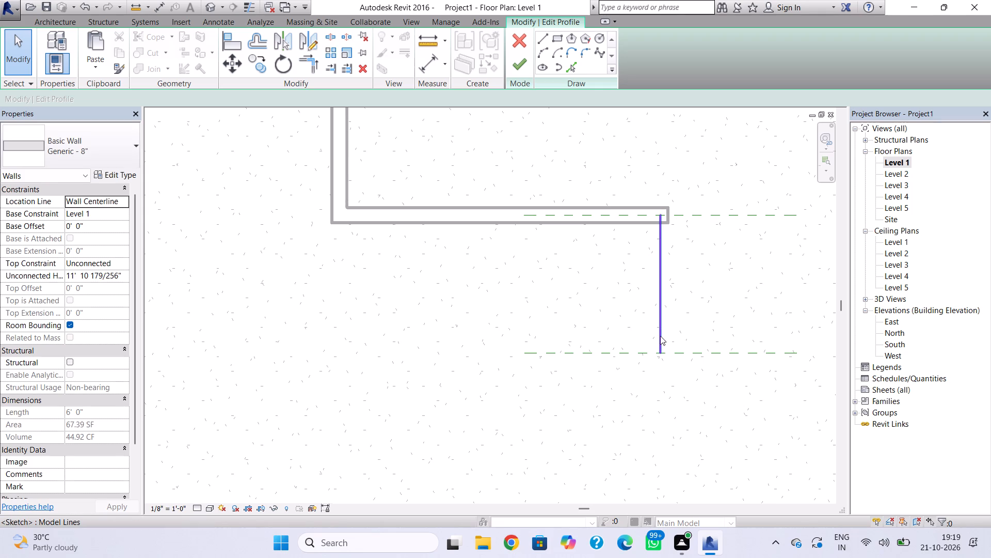
left_click(660, 336)
key("Delete")
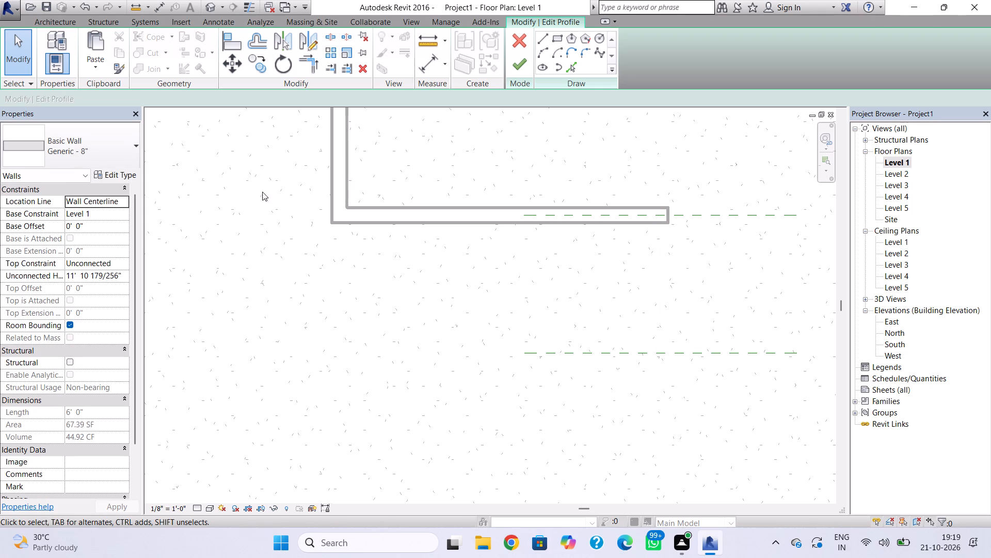
Discard the profile edit of the 6' Level 1 wall and delete that wall.
left_click(58, 24)
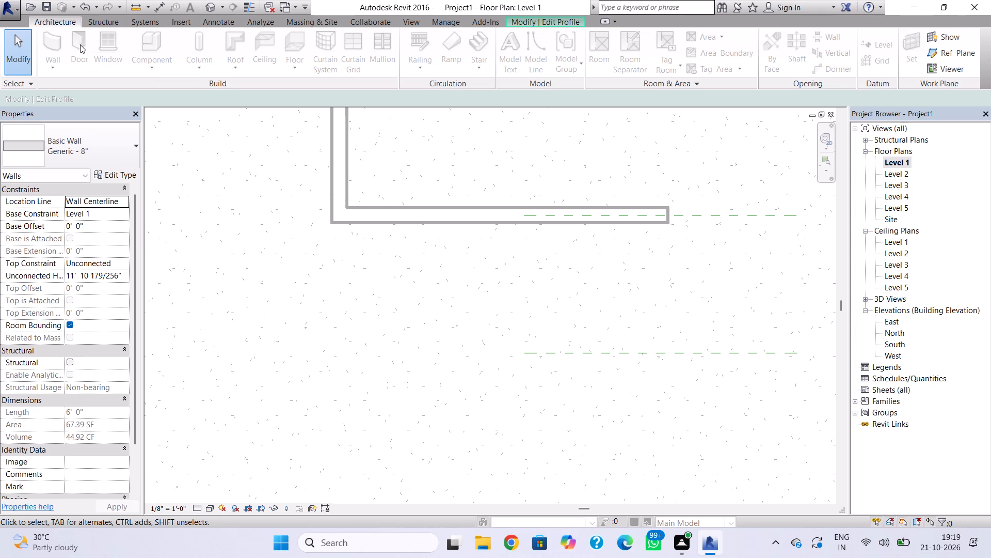
left_click(522, 24)
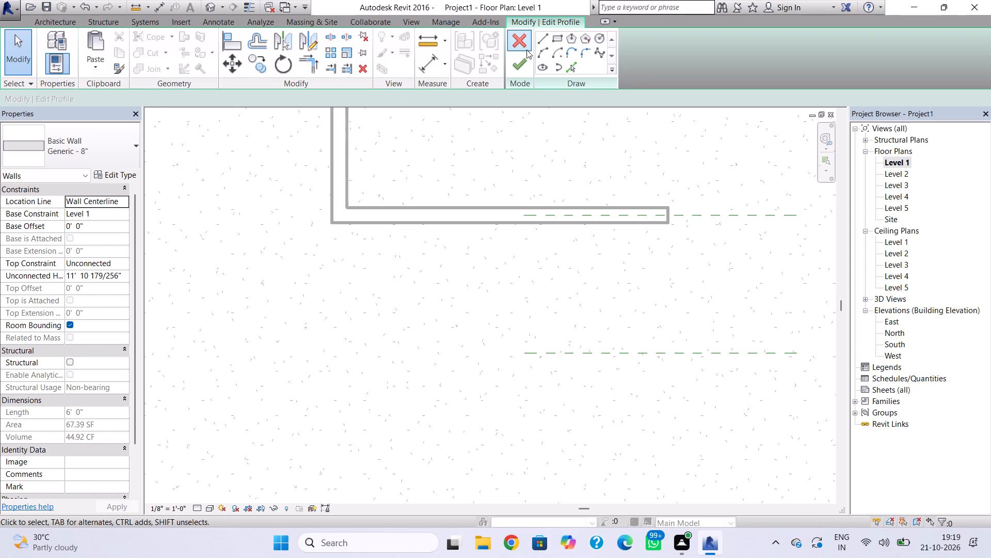
left_click(524, 47)
left_click(527, 283)
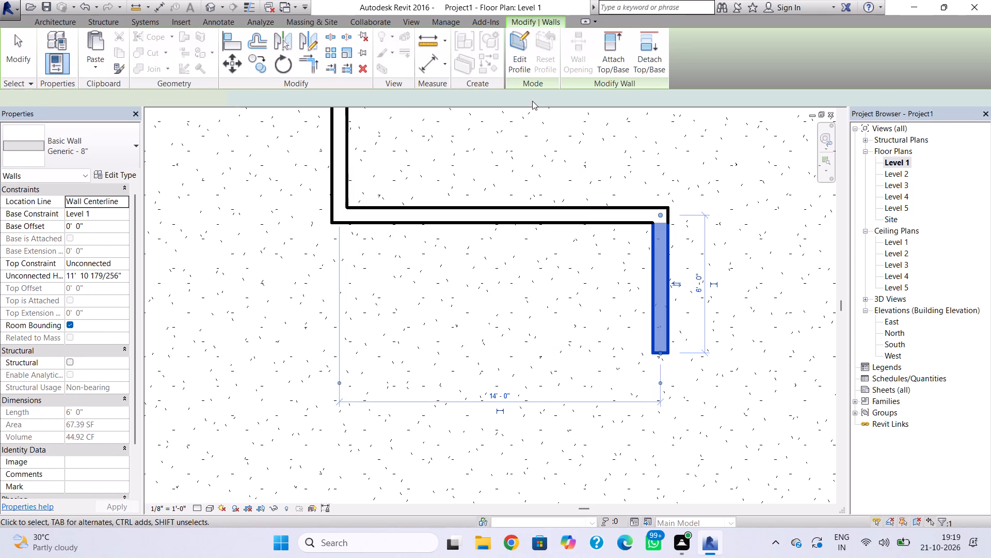
key("Delete")
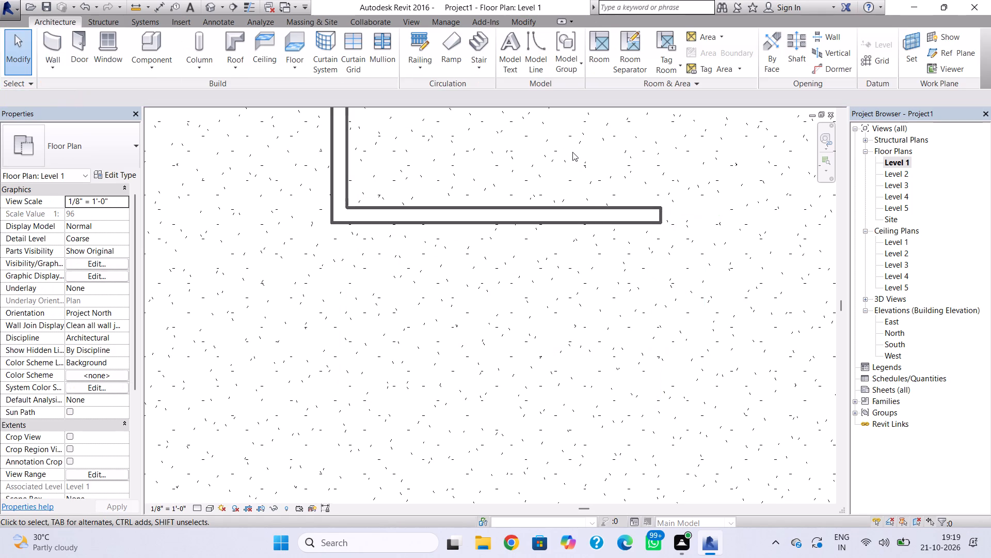
Save the project in the Documents folder under the name REVIT INTERNSHIP 6.
left_click(45, 47)
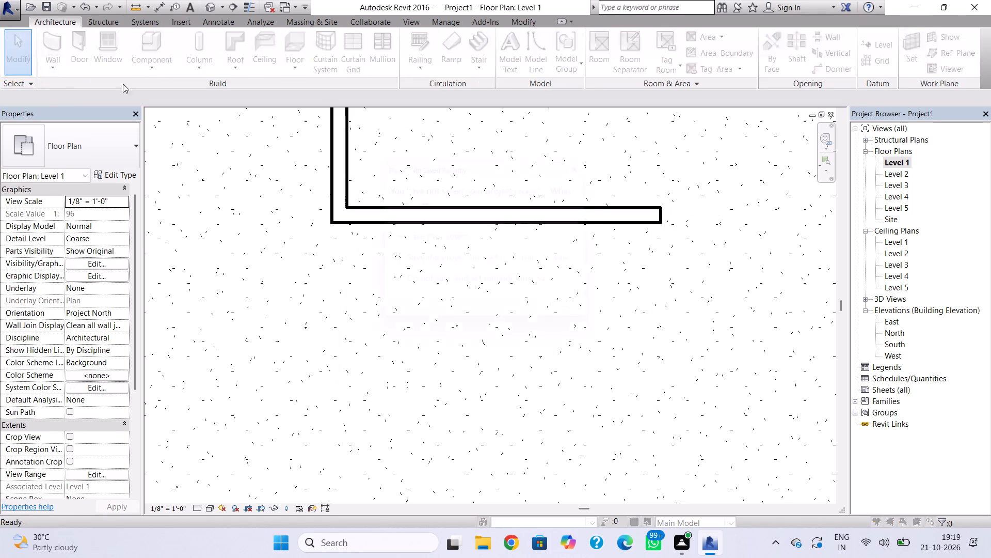
left_click(549, 240)
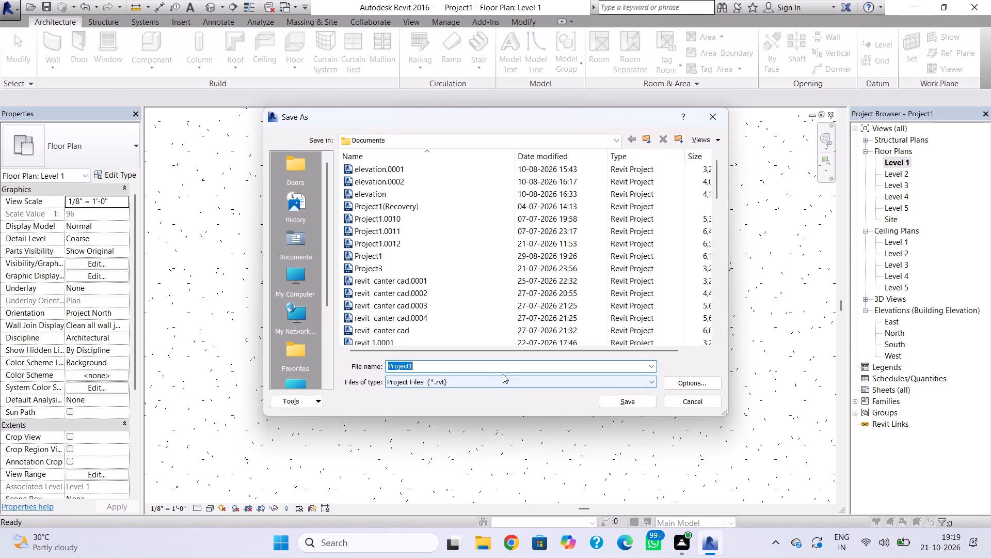
left_click(505, 372)
left_click_drag(505, 372, 351, 373)
left_click(484, 361)
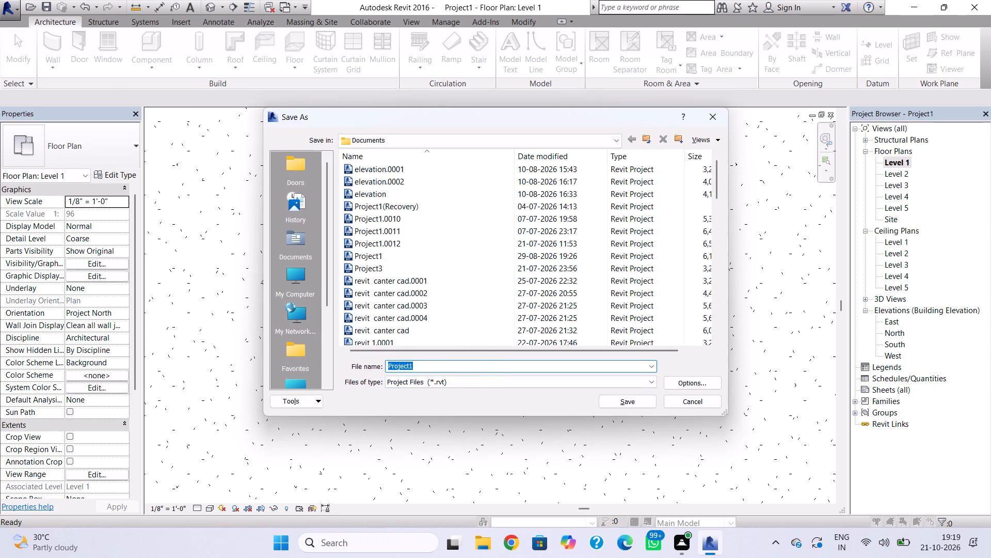
key("BackSpace")
type("revit in")
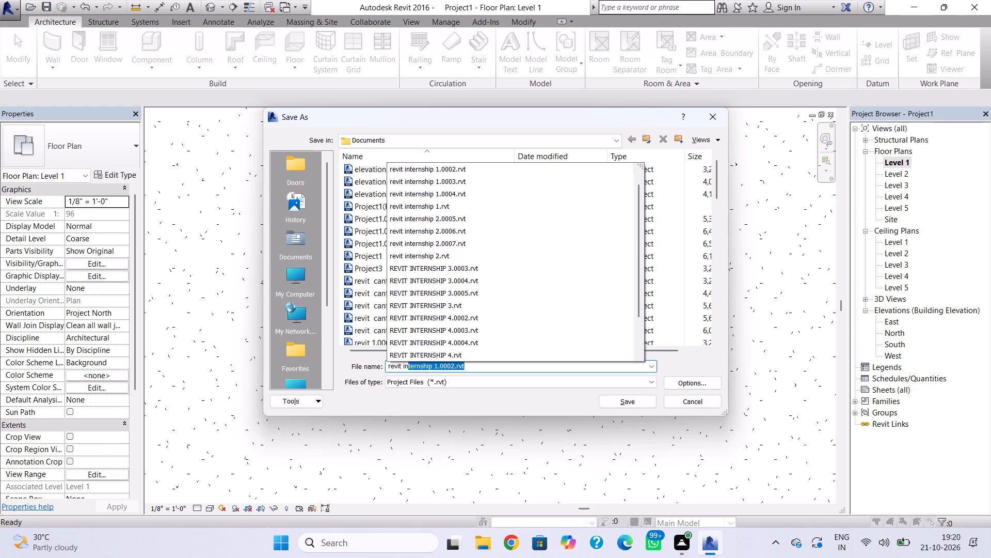
key("BackSpace")
key("BackSpace")
key("BackSpace")
key("BackSpace")
key("BackSpace")
key("BackSpace")
key("BackSpace")
key("BackSpace")
key("BackSpace")
key("BackSpace")
key("BackSpace")
key("BackSpace")
key("BackSpace")
key("BackSpace")
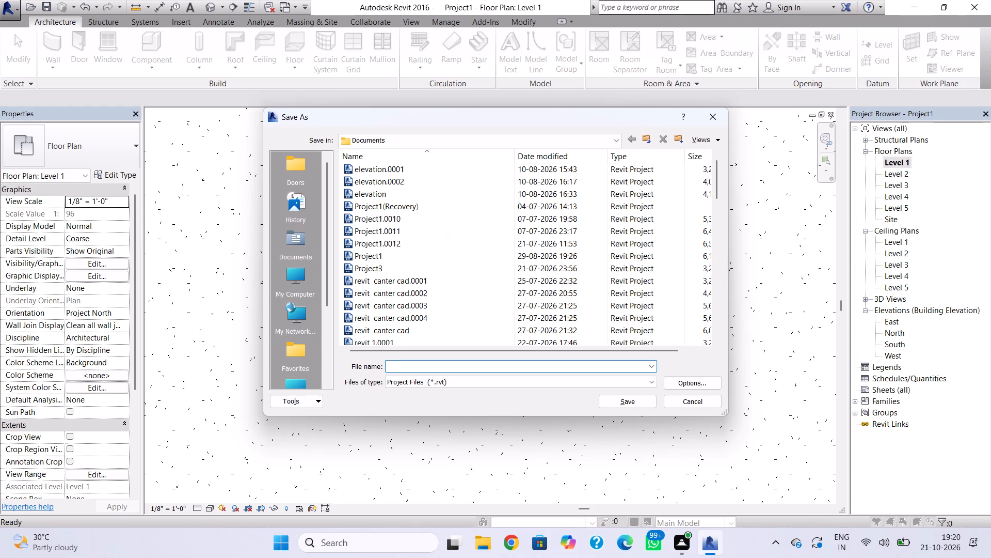
key("i")
key("BackSpace")
type("REVIT")
key("space")
type("IN")
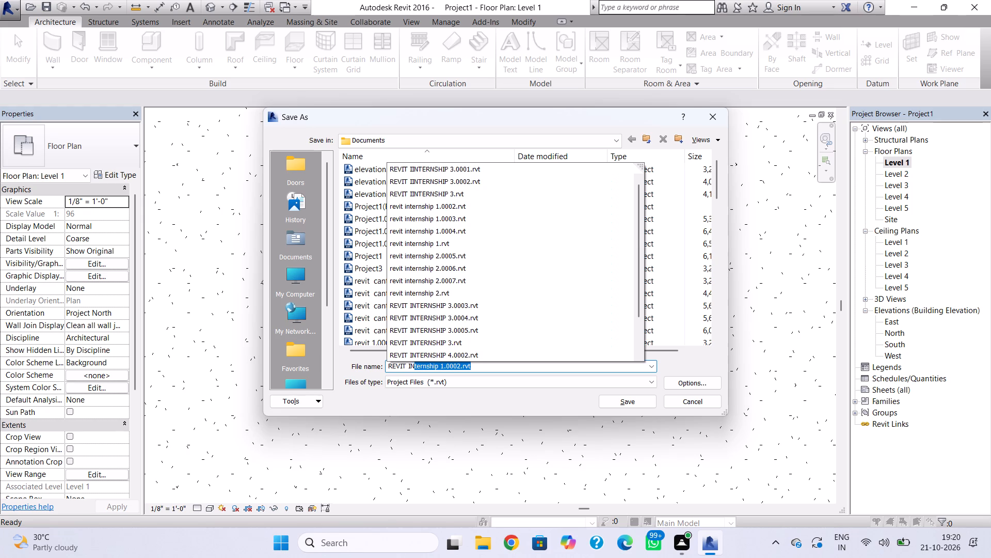
type("TERNSHIP")
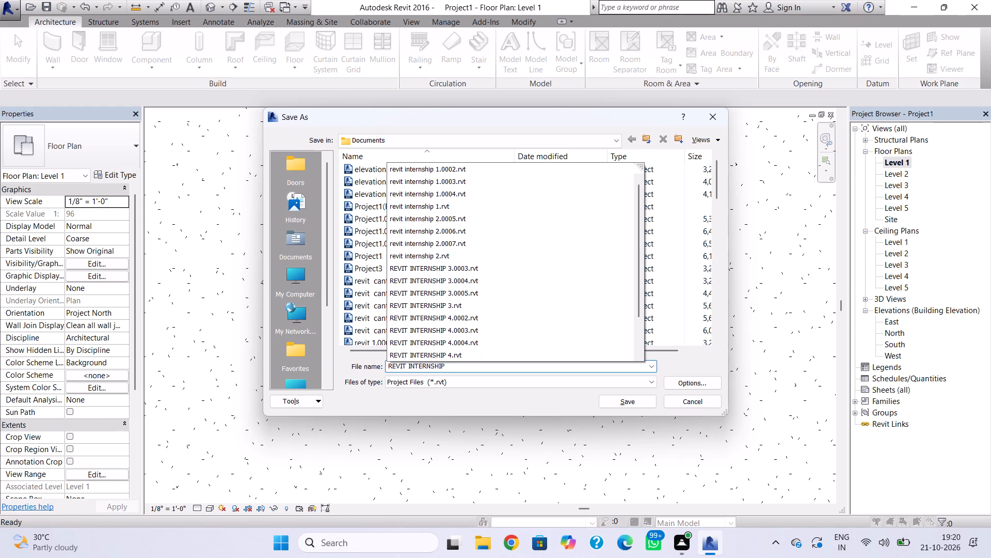
key("space")
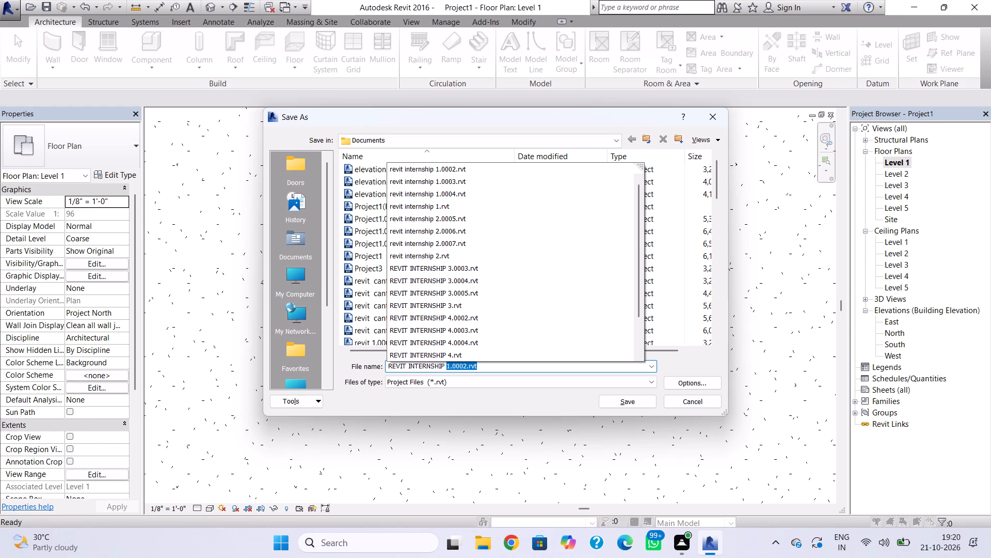
key("5")
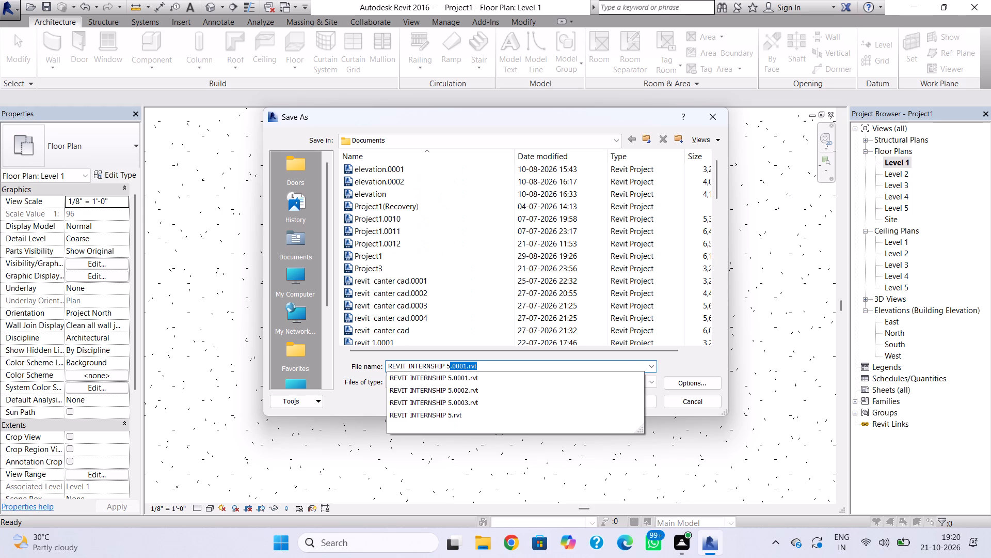
key("BackSpace")
key("BackSpace")
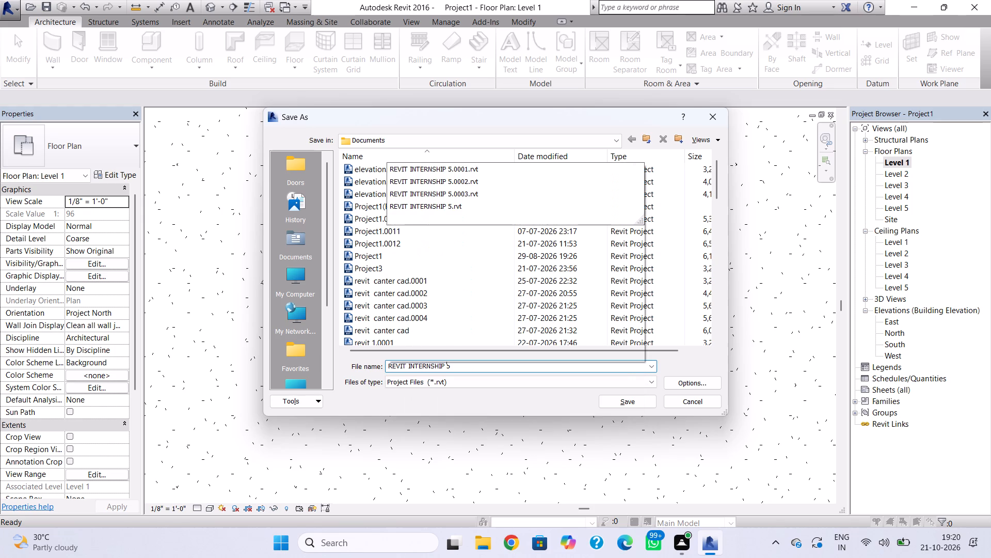
key("6")
key("Return")
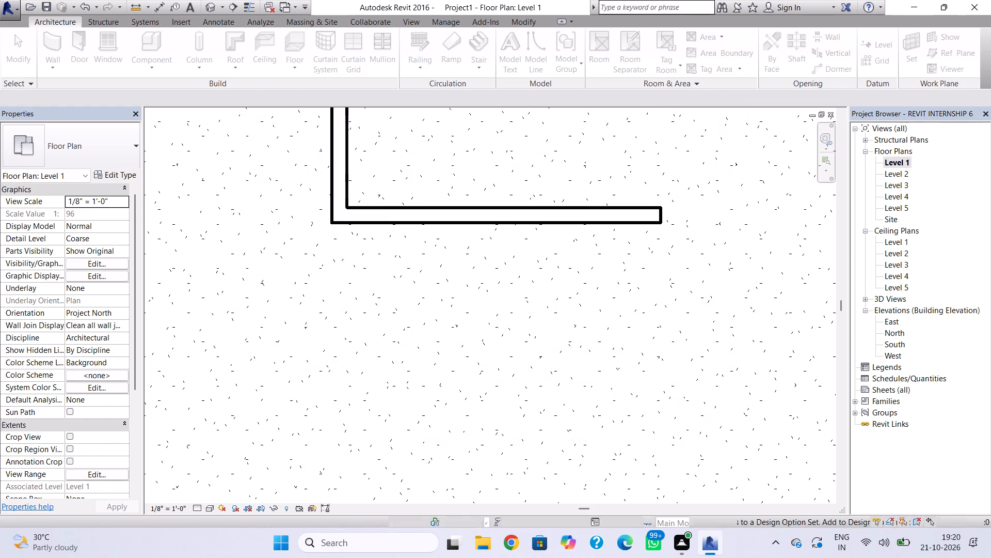
Draw a 3' 6" Generic - 8" wall on Level 1, running south from the free east end of the 14' wall.
scroll(686, 271, "down", 5)
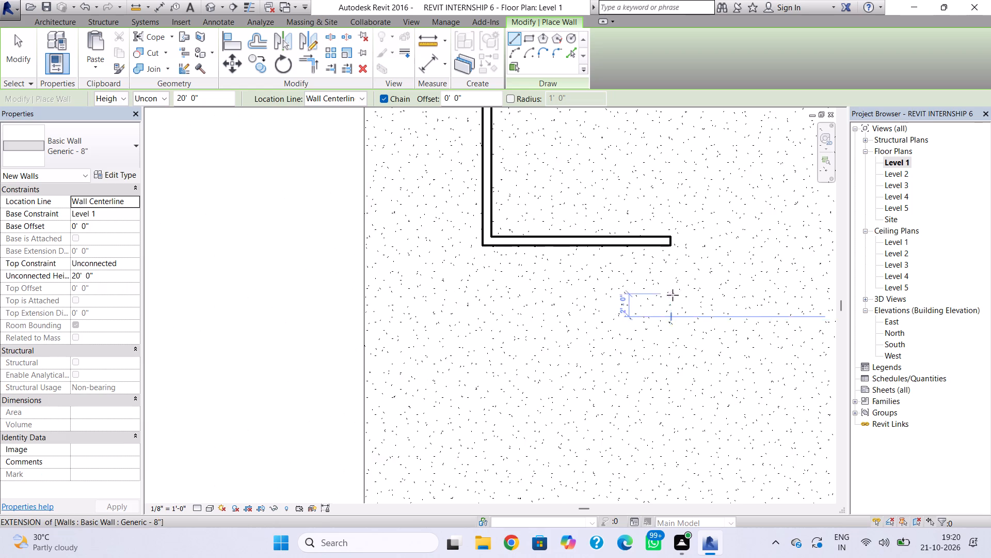
middle_click_drag(672, 296, 549, 325)
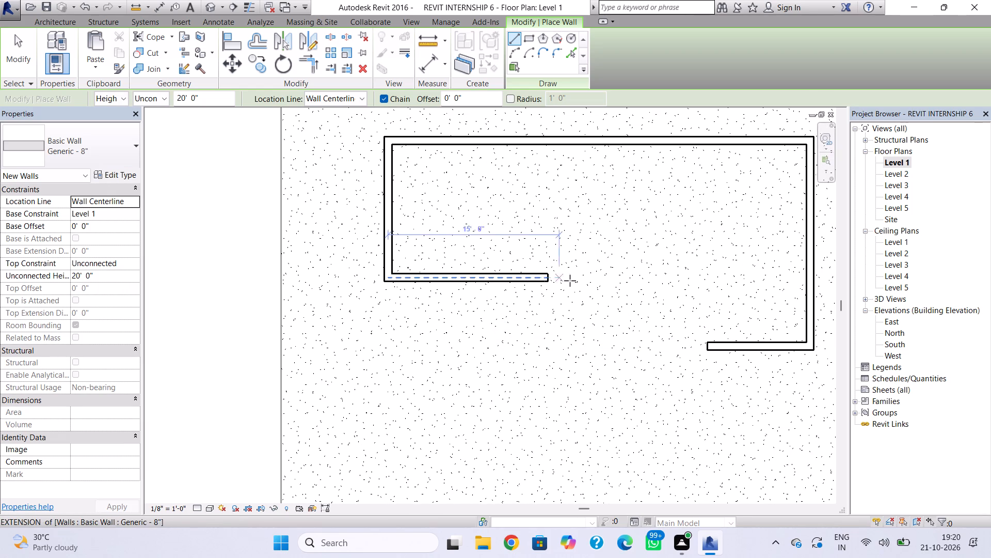
scroll(555, 279, "up", 3)
left_click(548, 275)
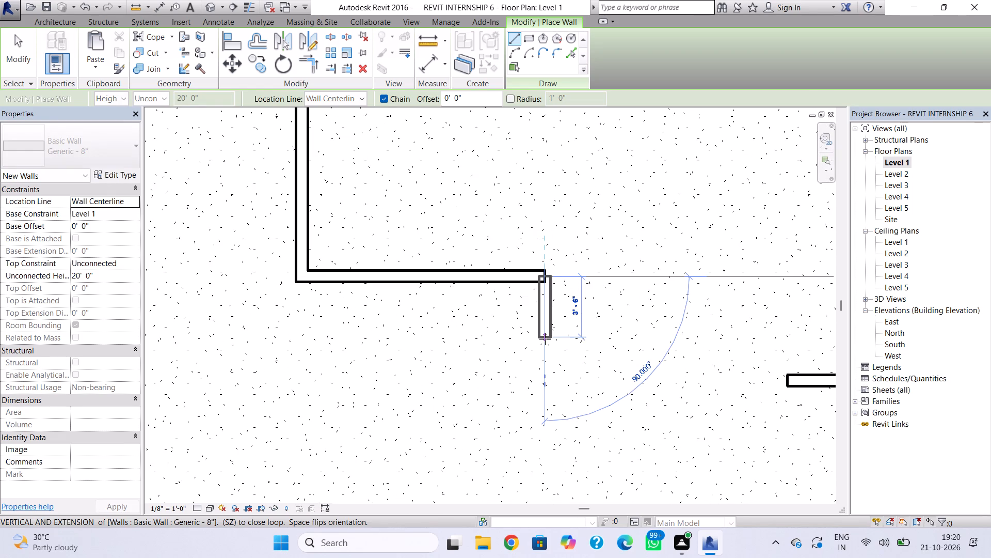
left_click(546, 340)
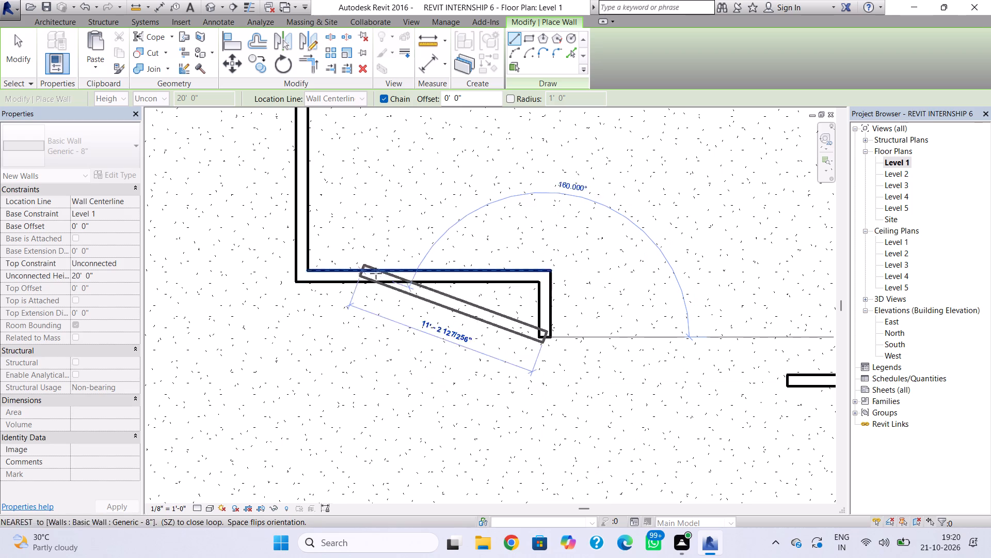
key("Escape")
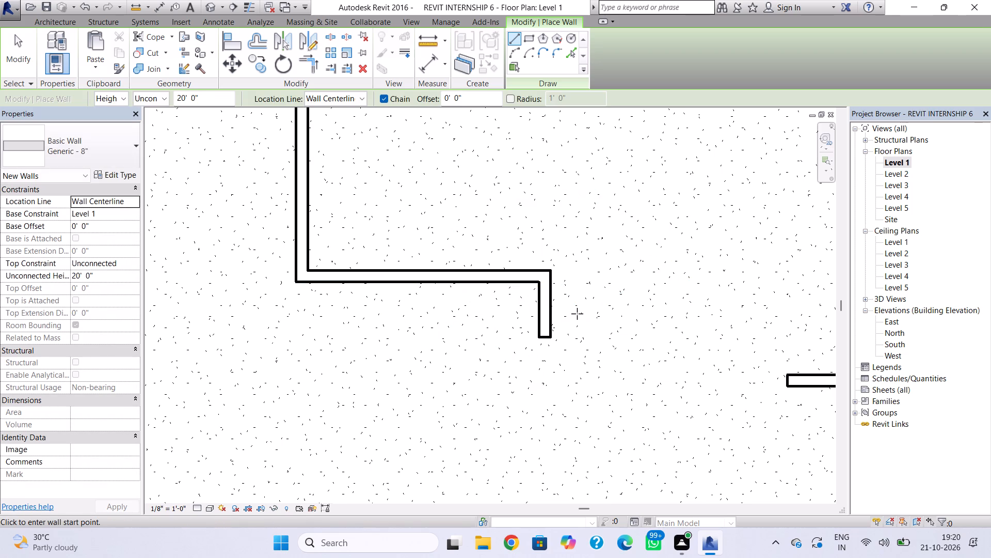
In the 3D view, lower the top of the new 3' 6" wall to about the underside of the storey above.
left_click(208, 8)
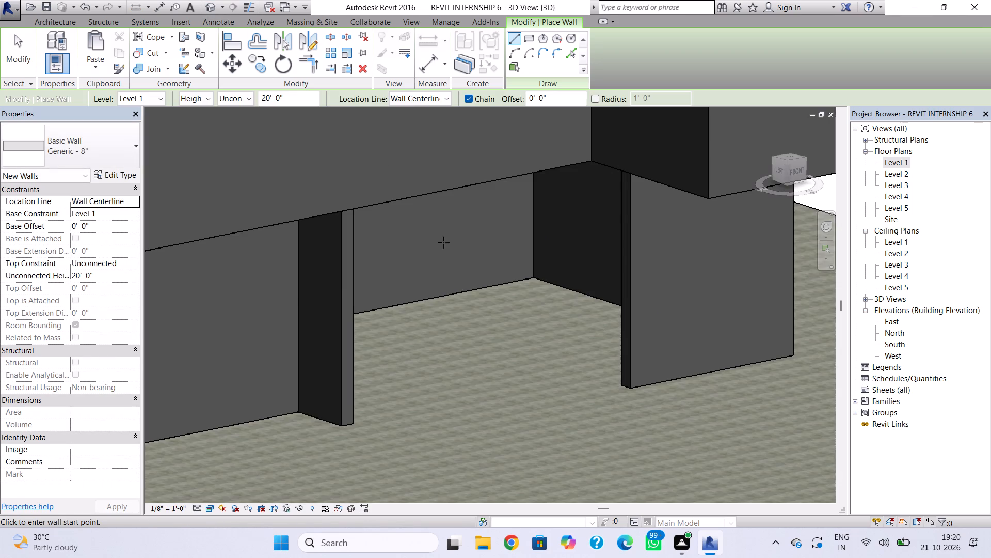
key("Escape")
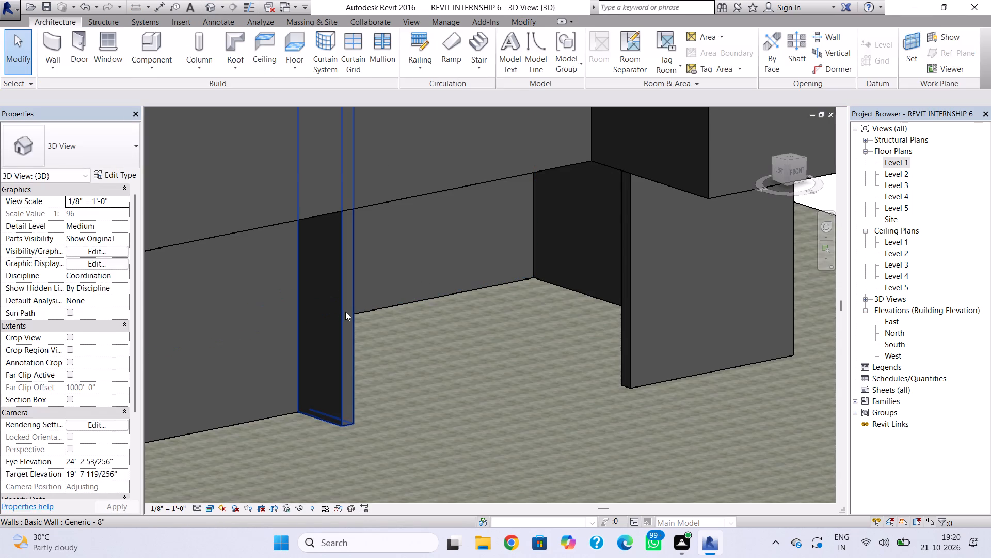
left_click(345, 312)
middle_click_drag(346, 305, 359, 440)
scroll(361, 390, "down", 3)
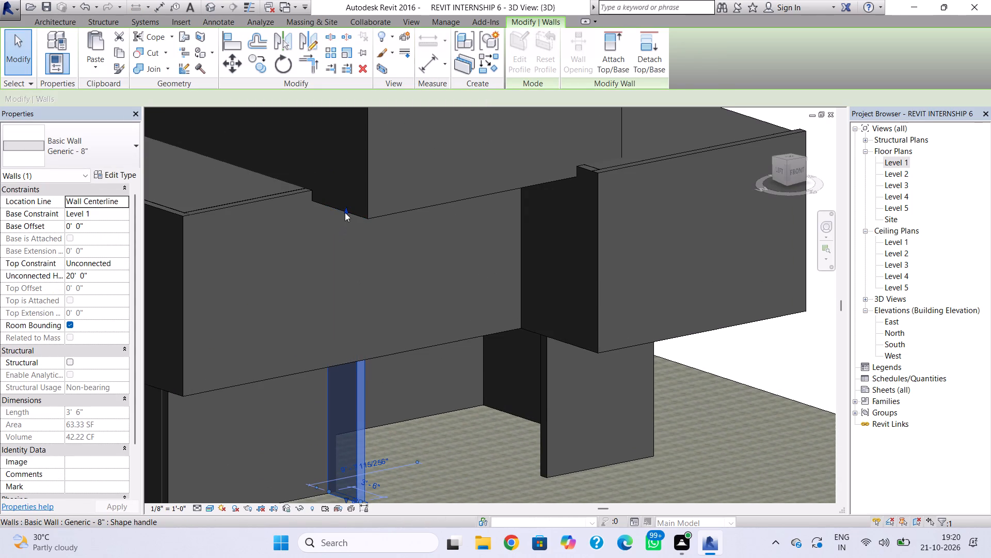
left_click_drag(345, 212, 346, 345)
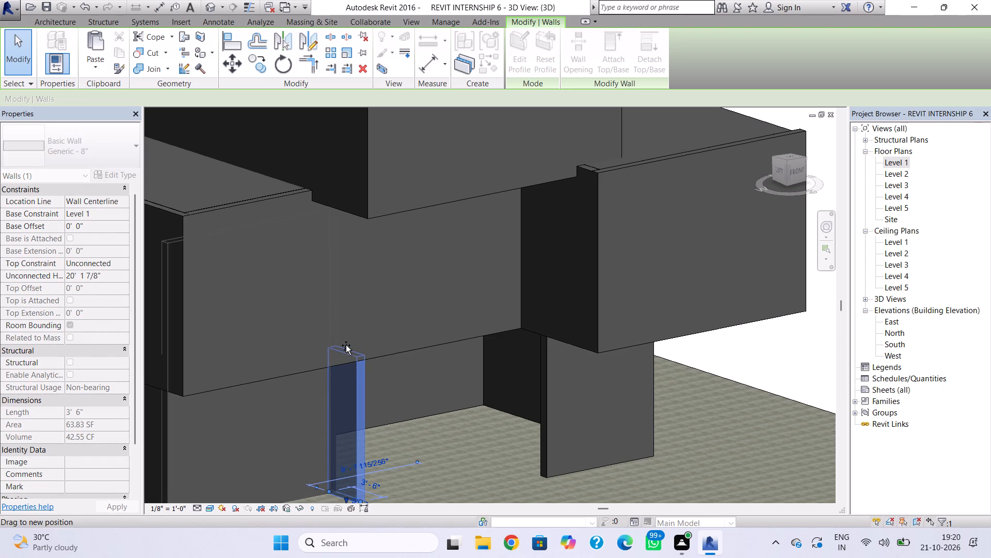
left_click_drag(346, 345, 345, 340)
key("Escape")
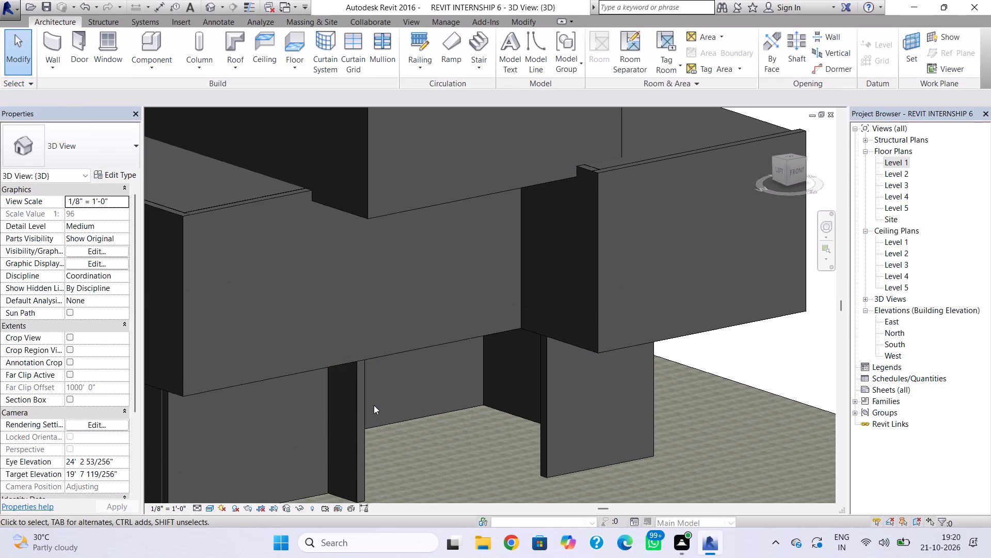
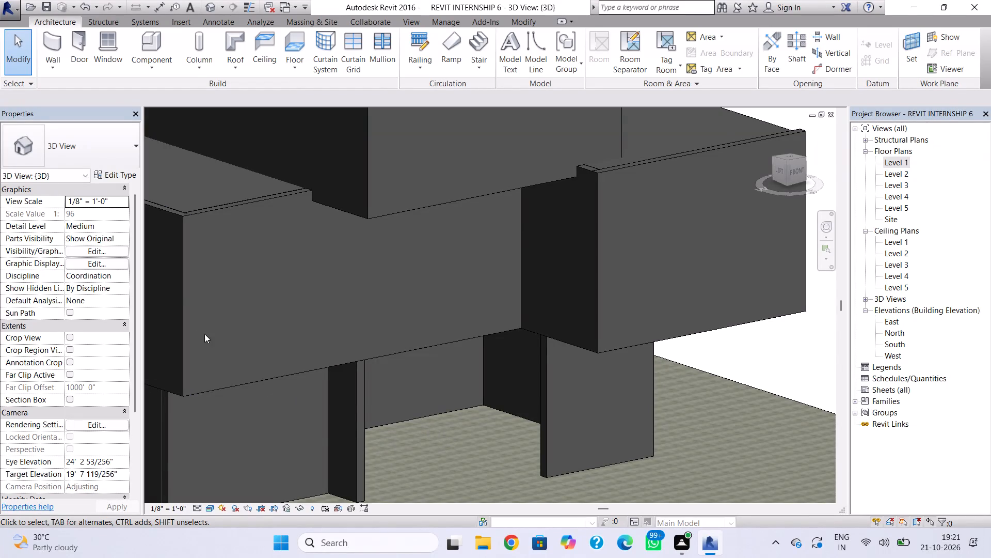
On Level 1, draw Curtain Wall 1 segments 14' west from the east wall's free end, then north to the 3' 6" wall's south end.
left_click(54, 34)
left_click(60, 142)
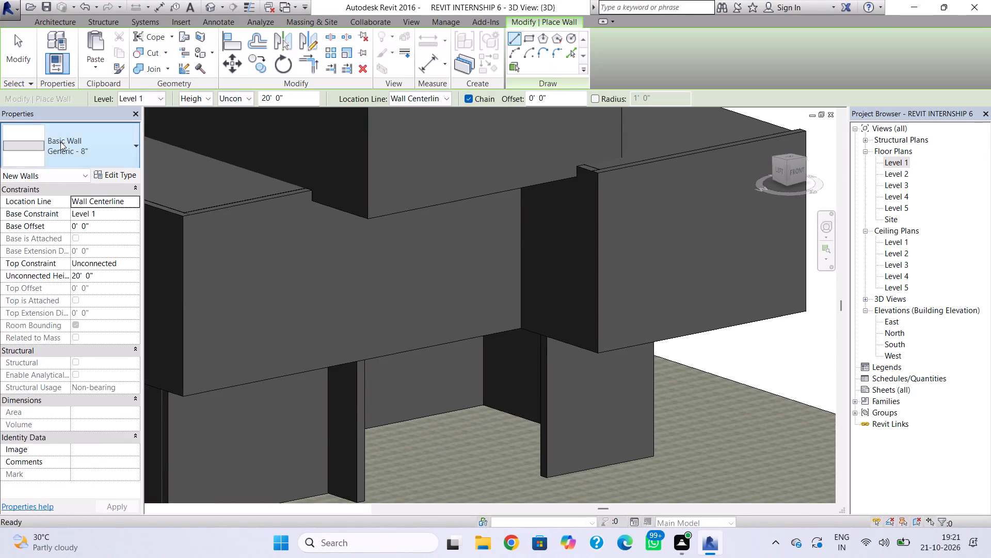
scroll(99, 386, "down", 6)
left_click(104, 377)
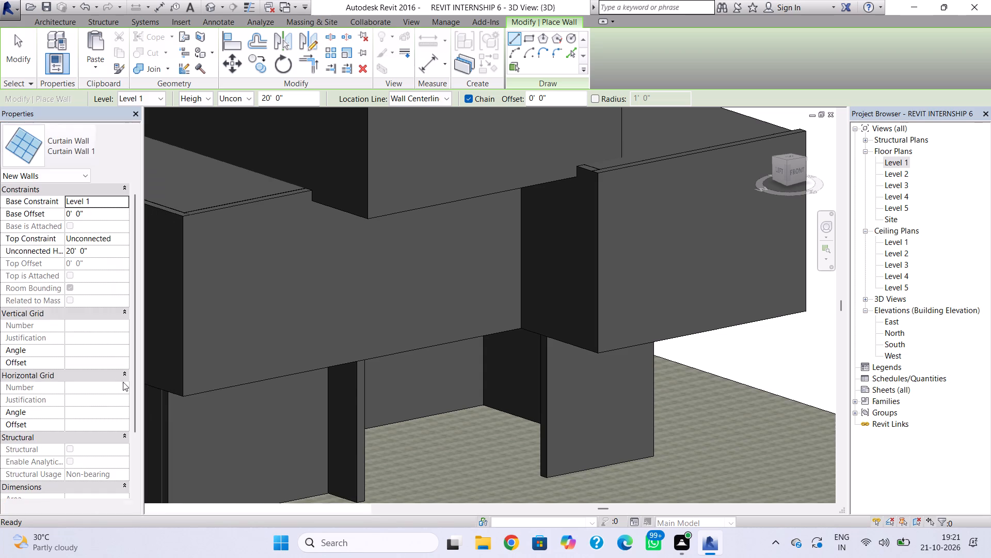
left_click(891, 164)
left_click(892, 163)
scroll(706, 381, "down", 1)
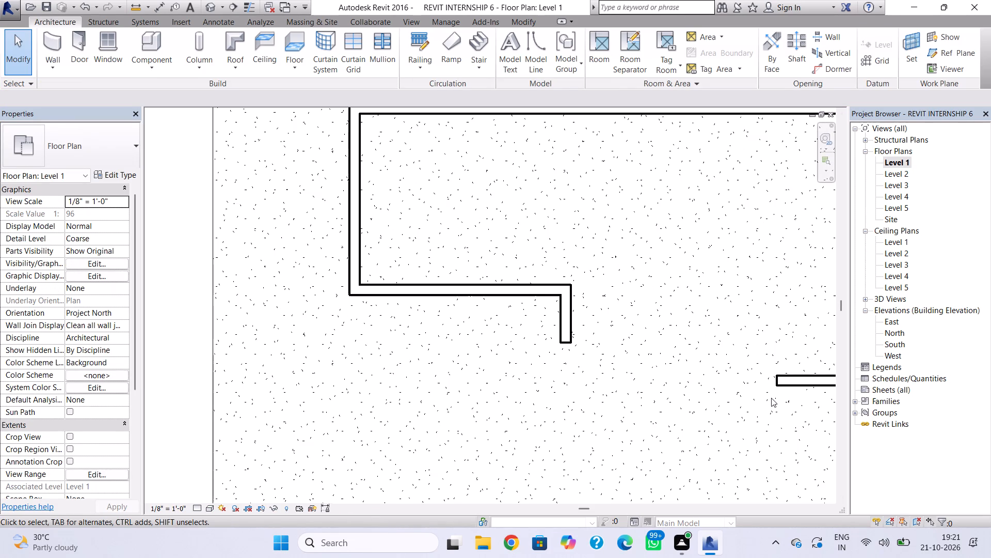
left_click(59, 47)
left_click(91, 149)
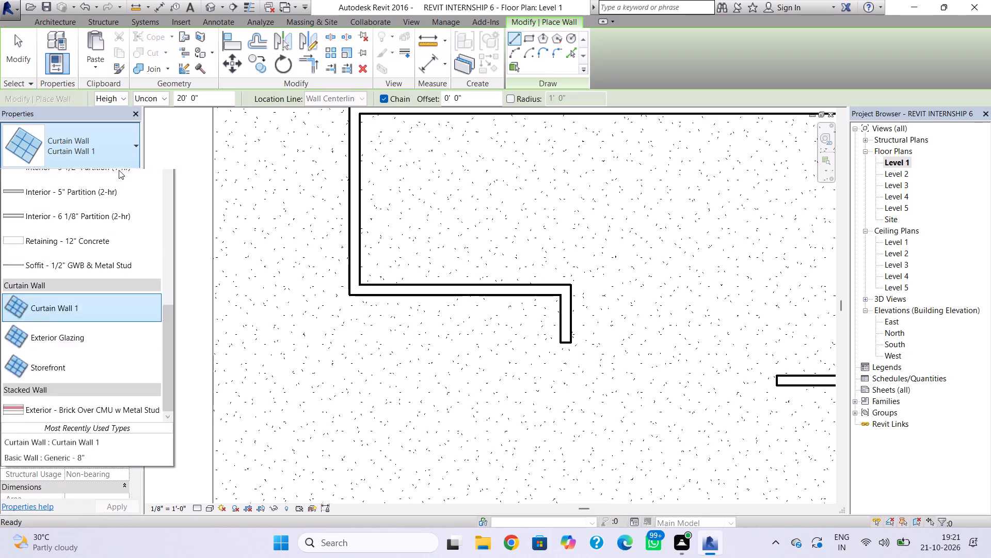
left_click(108, 363)
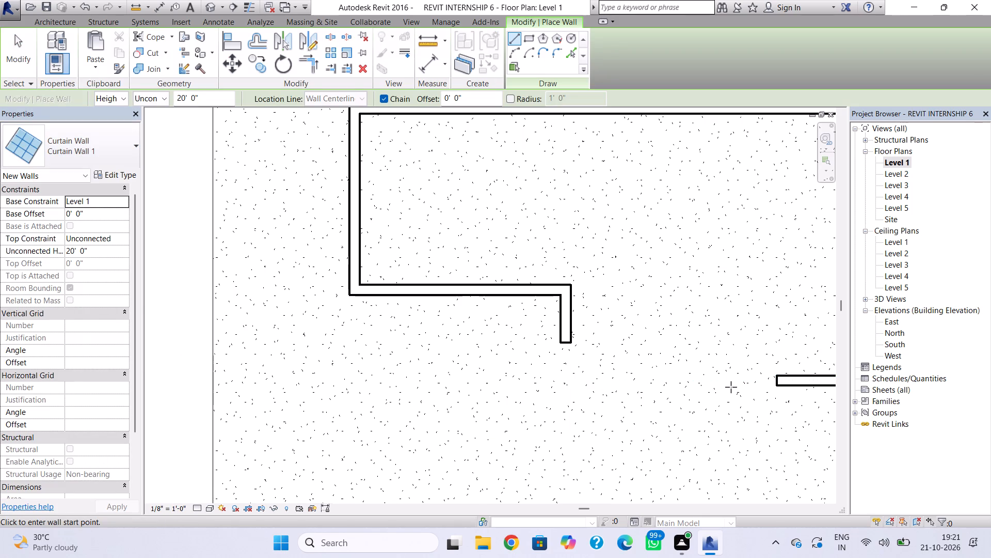
scroll(750, 379, "up", 2)
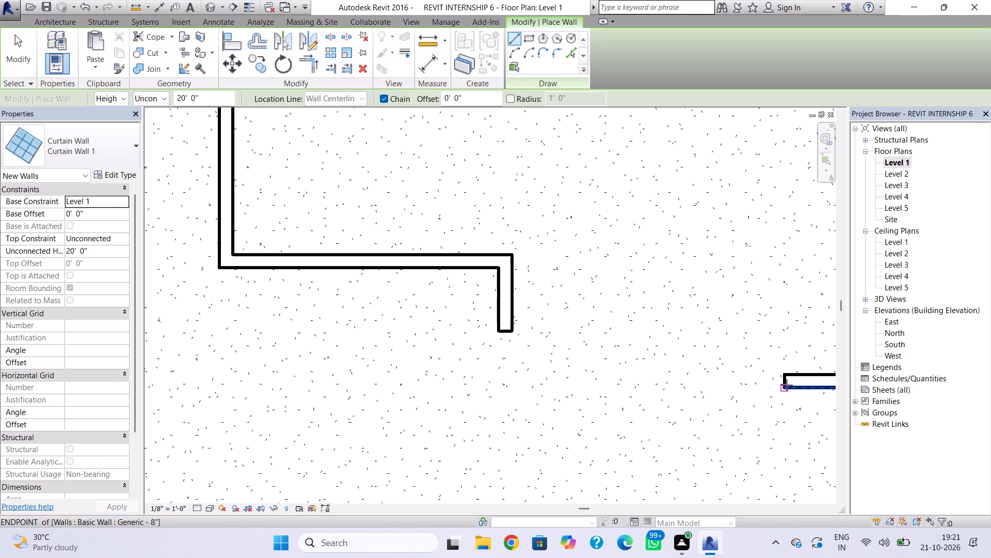
left_click(788, 380)
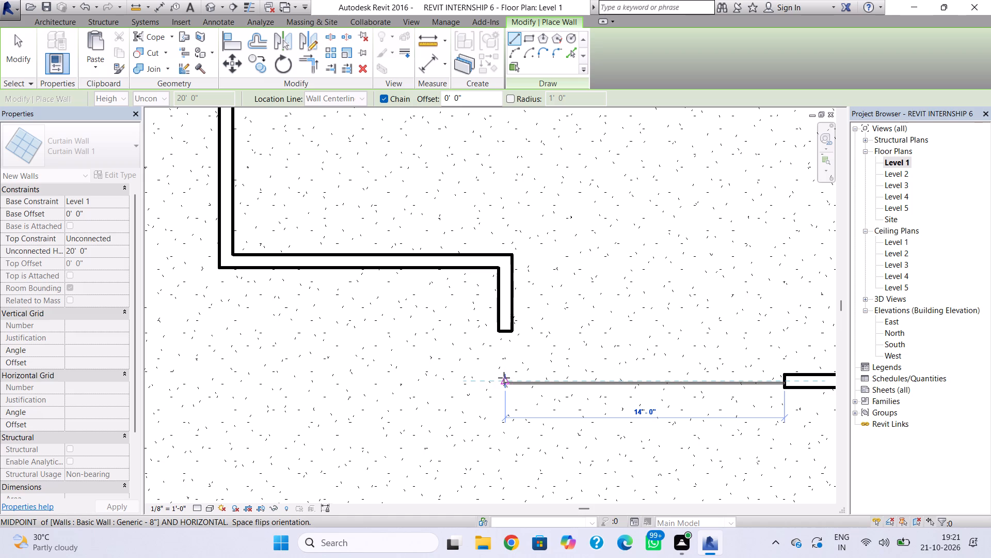
left_click(504, 378)
left_click(504, 332)
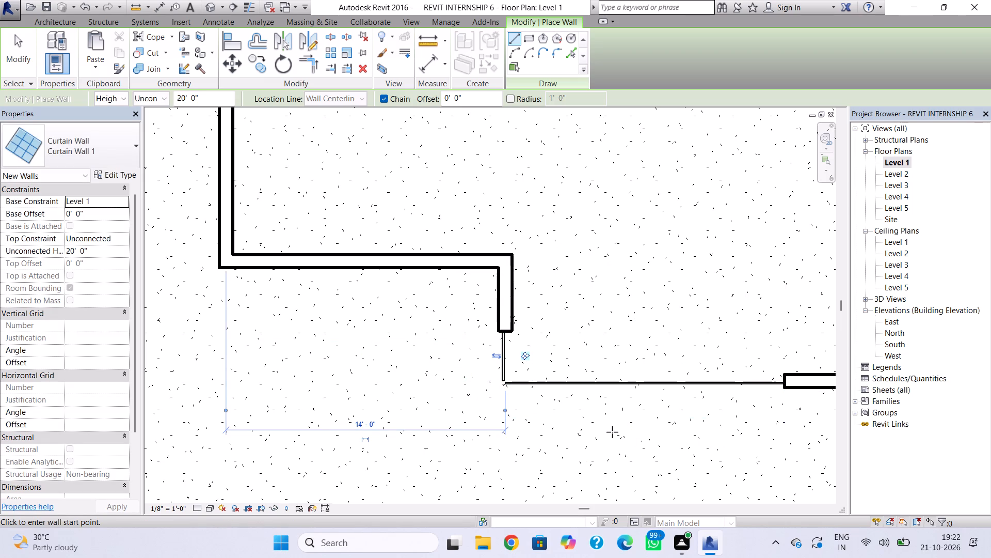
key("Escape")
Delete the long east-west curtain wall, keeping the short one below the 3' 6" wall.
scroll(503, 386, "up", 3)
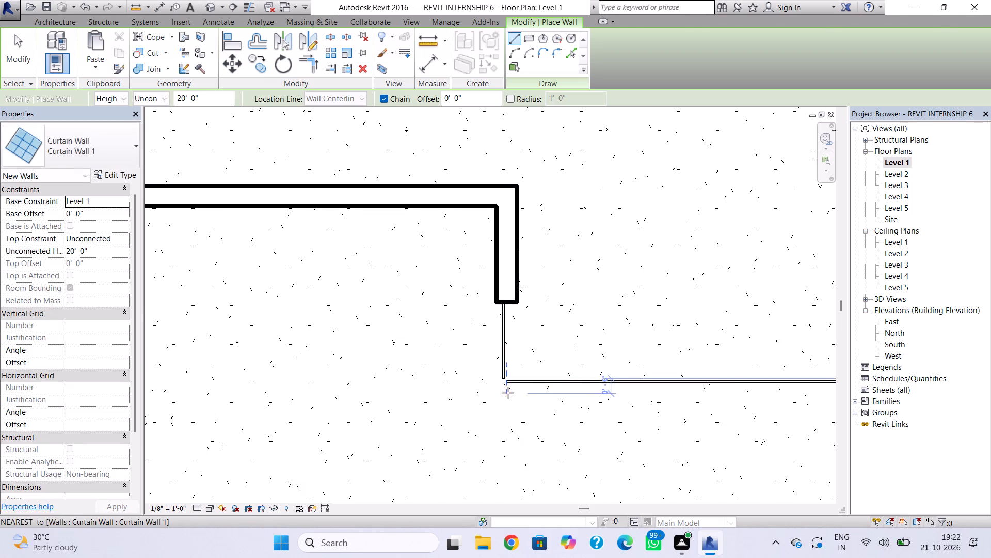
scroll(507, 392, "up", 1)
key("Escape")
left_click(509, 384)
key("Left")
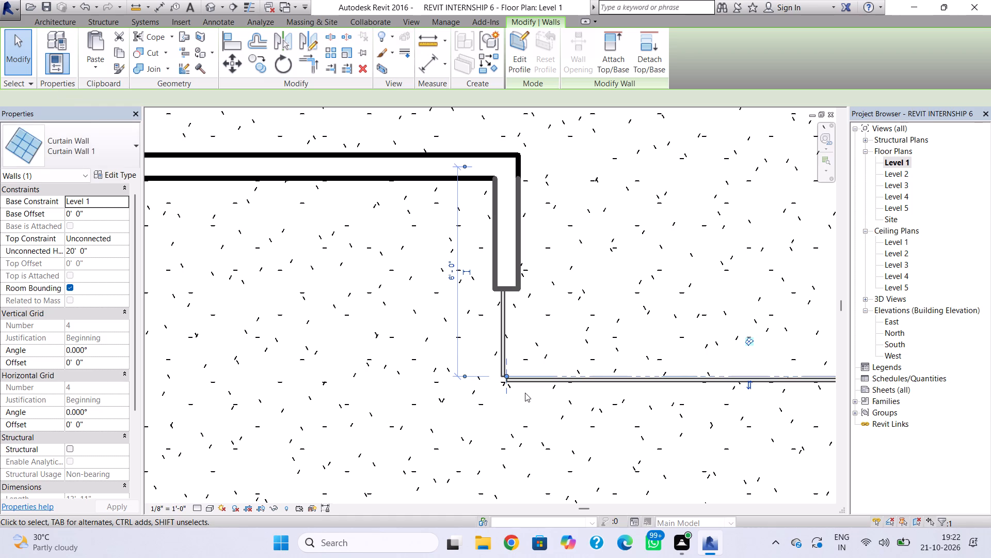
key("Left")
key("Left")
key("Delete")
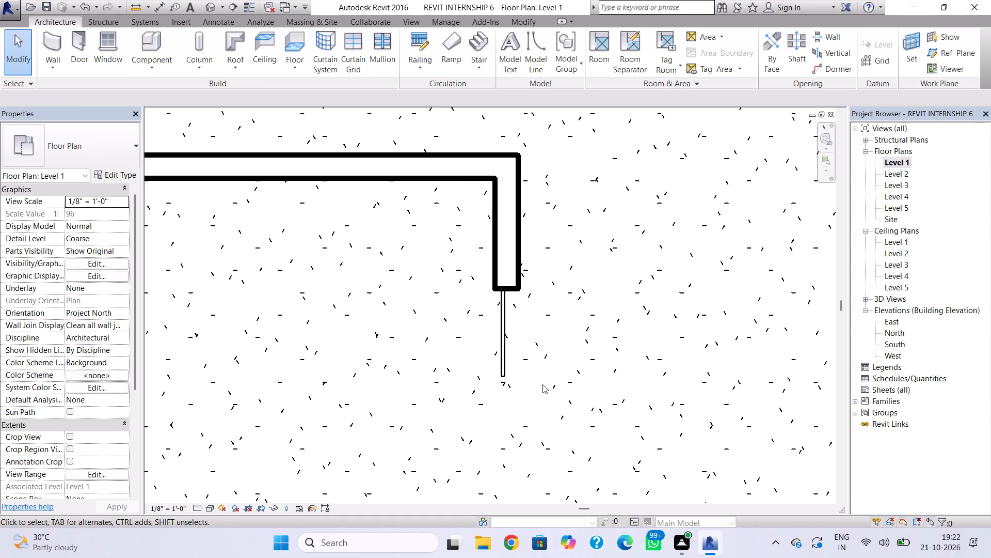
Redraw the east-west Curtain Wall 1, about 14' long, from the east wall's end centre to the short curtain wall's lower end.
scroll(521, 401, "down", 3)
middle_click_drag(482, 440, 428, 448)
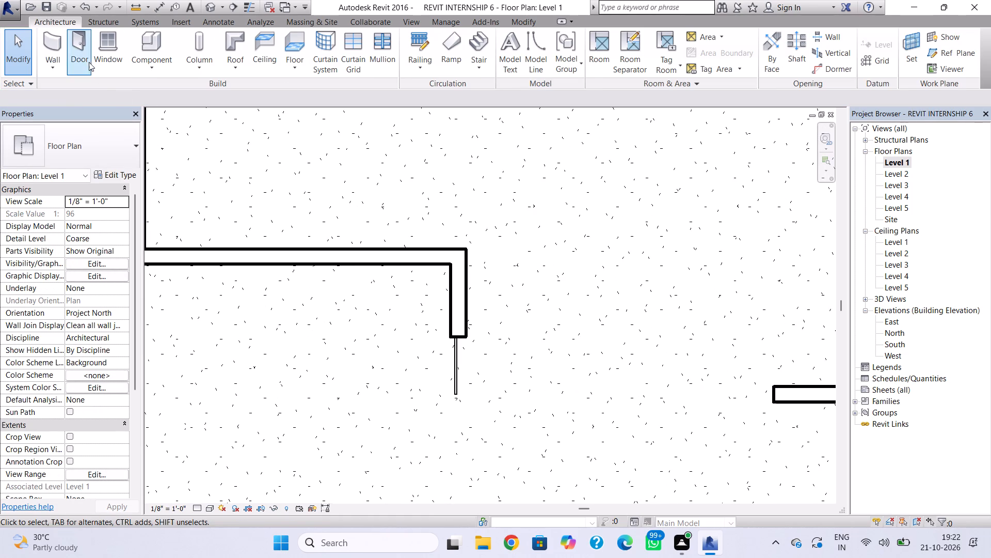
left_click(45, 49)
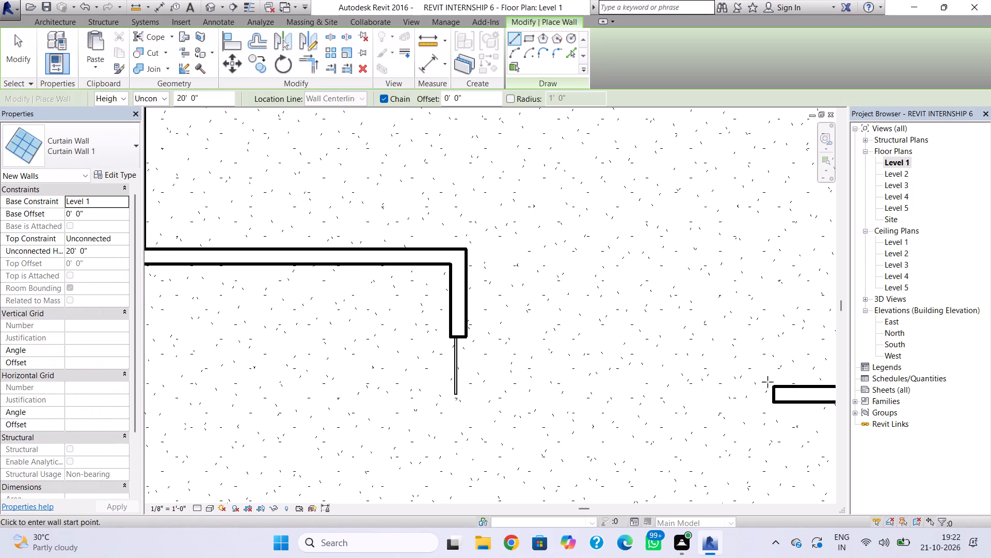
left_click(771, 393)
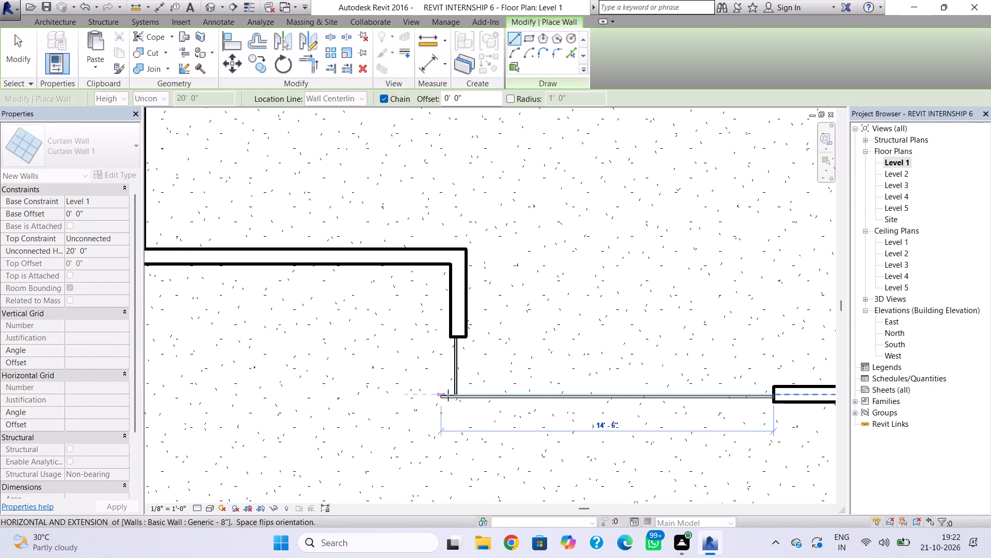
left_click(453, 394)
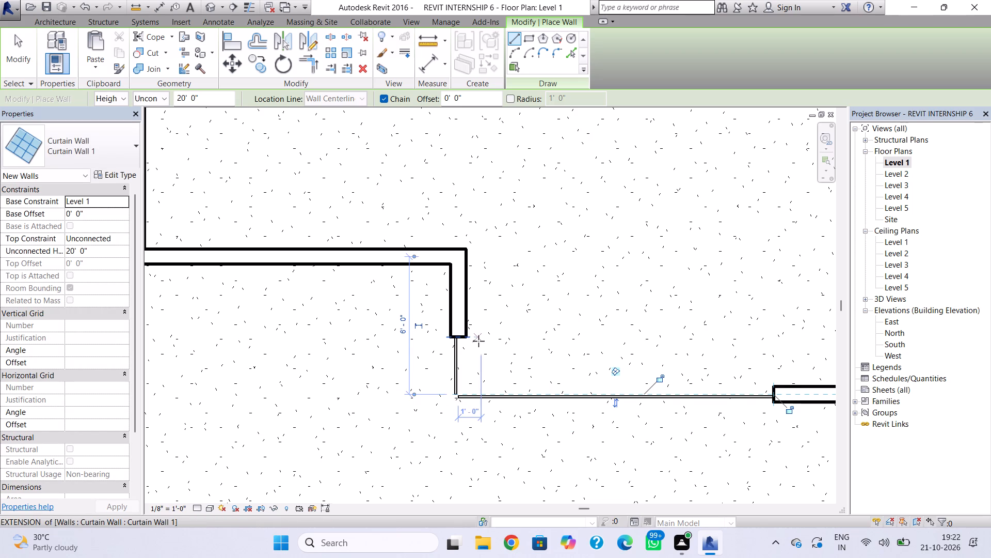
key("Escape")
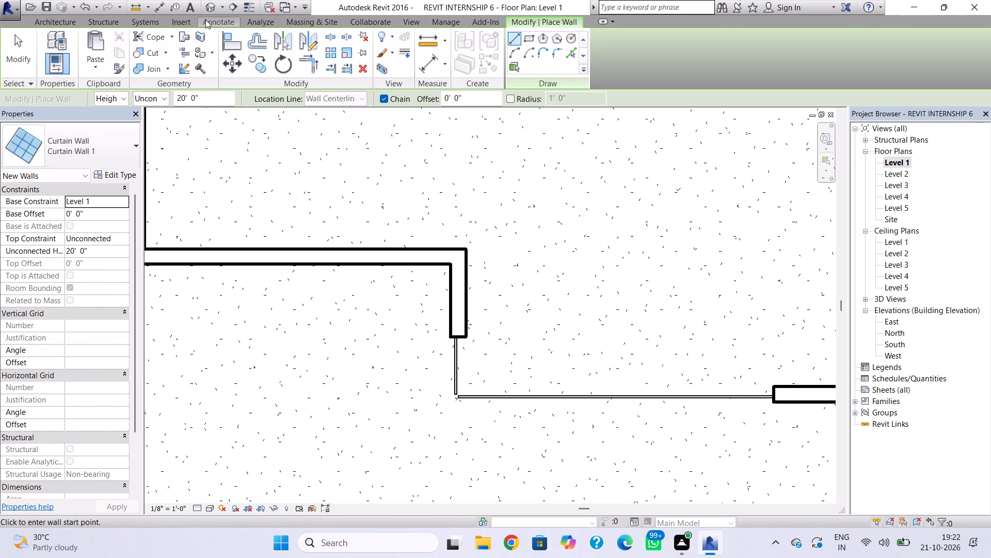
In the 3D view, set the long curtain wall's unconnected height to 12'.
left_click(205, 11)
key("Escape")
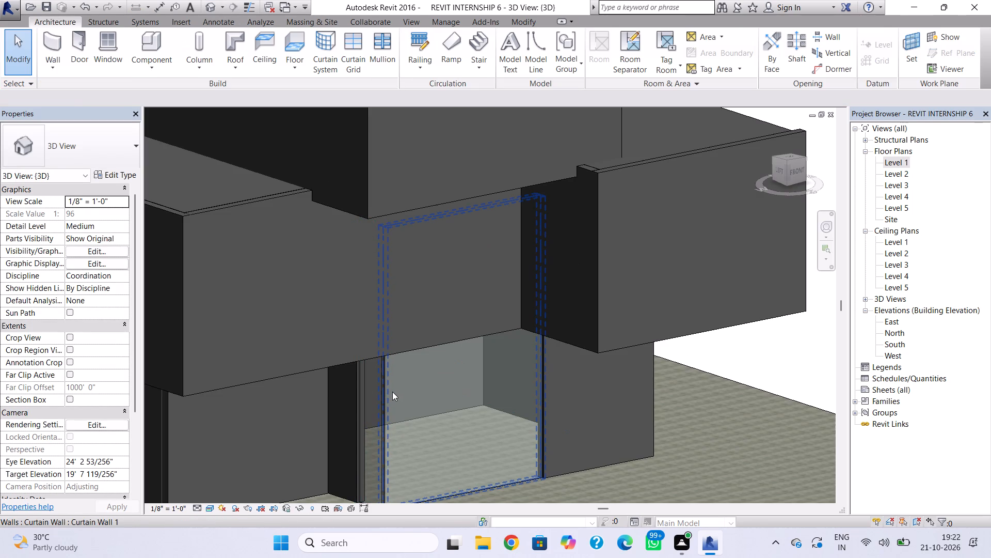
left_click(392, 392)
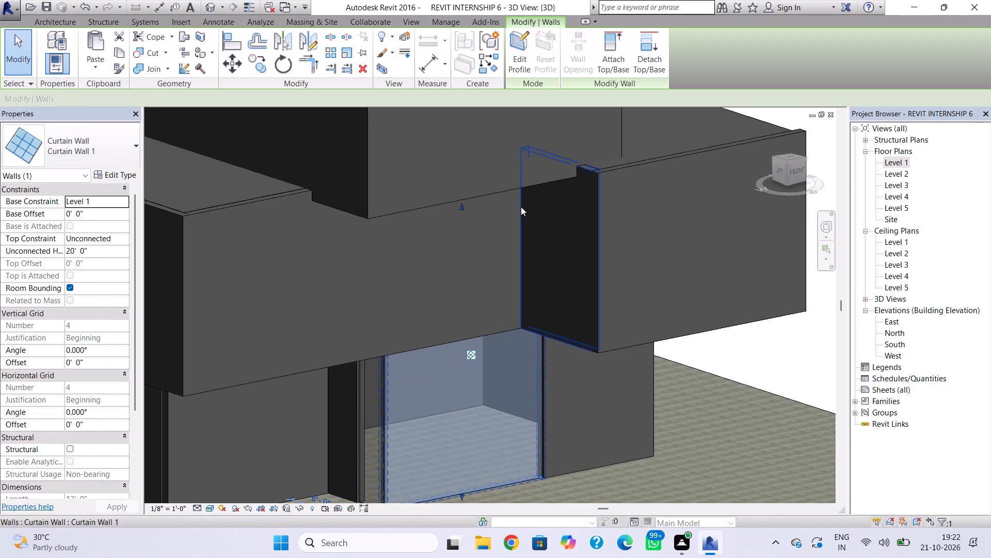
left_click_drag(461, 207, 473, 330)
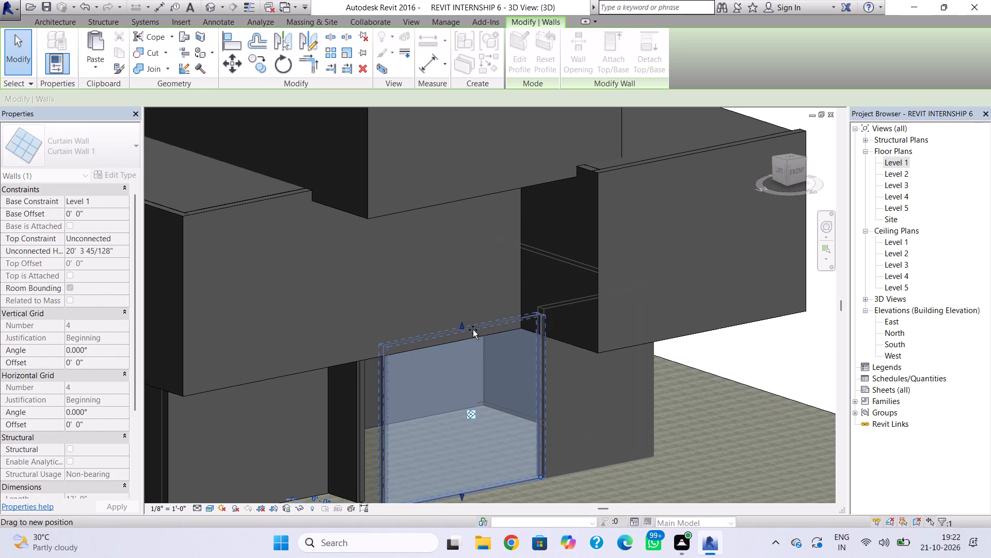
left_click_drag(473, 330, 470, 302)
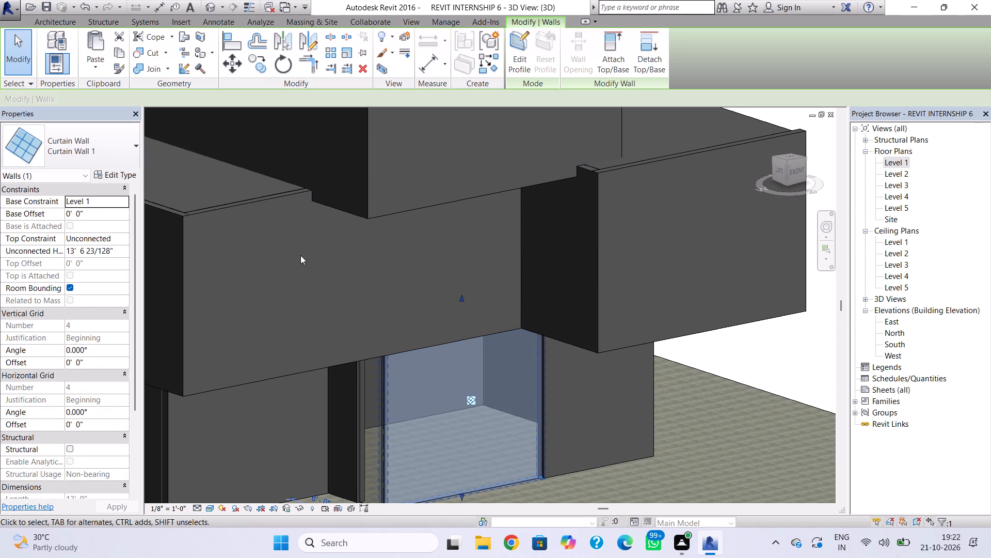
left_click(120, 257)
left_click_drag(120, 257, 31, 275)
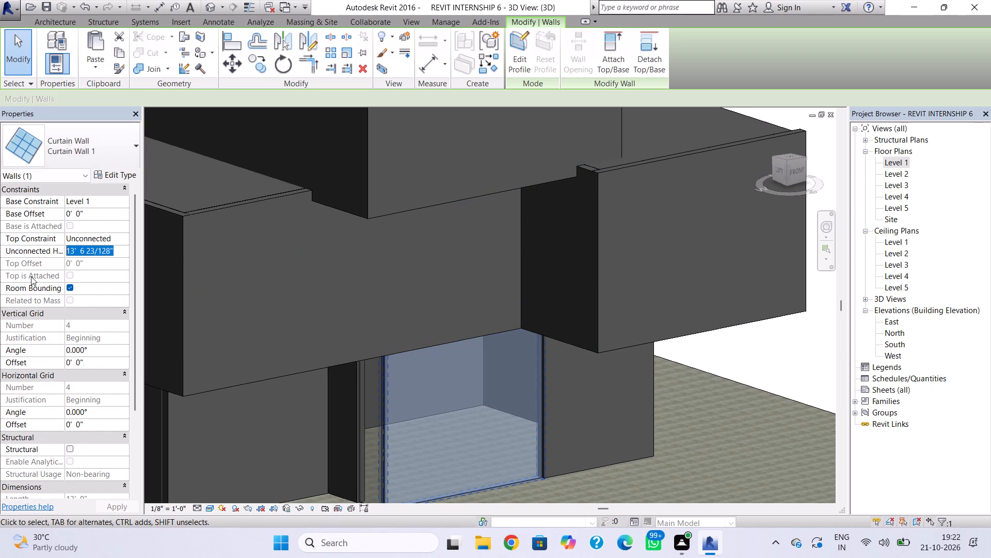
type("12")
key("Return")
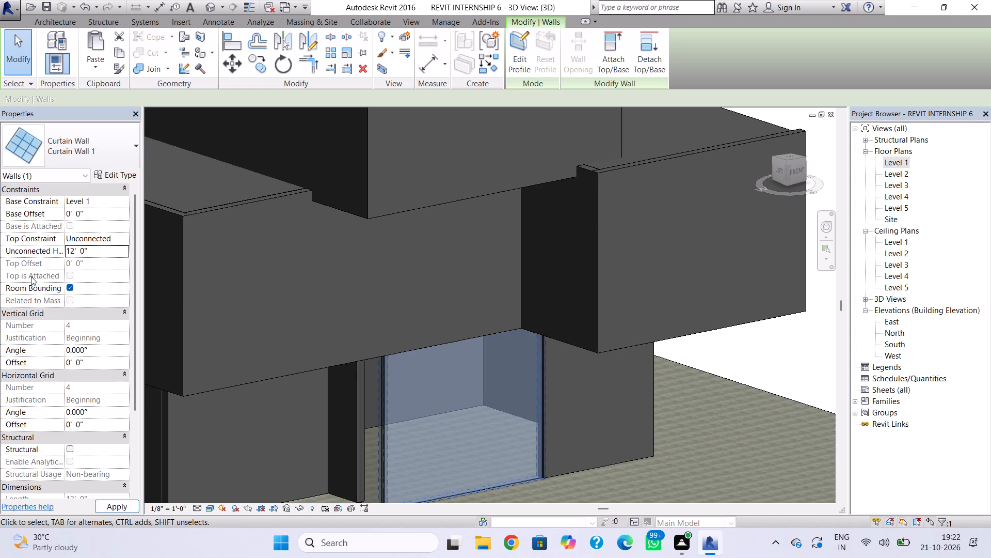
Set the short curtain wall's unconnected height to 12'.
left_click(367, 407)
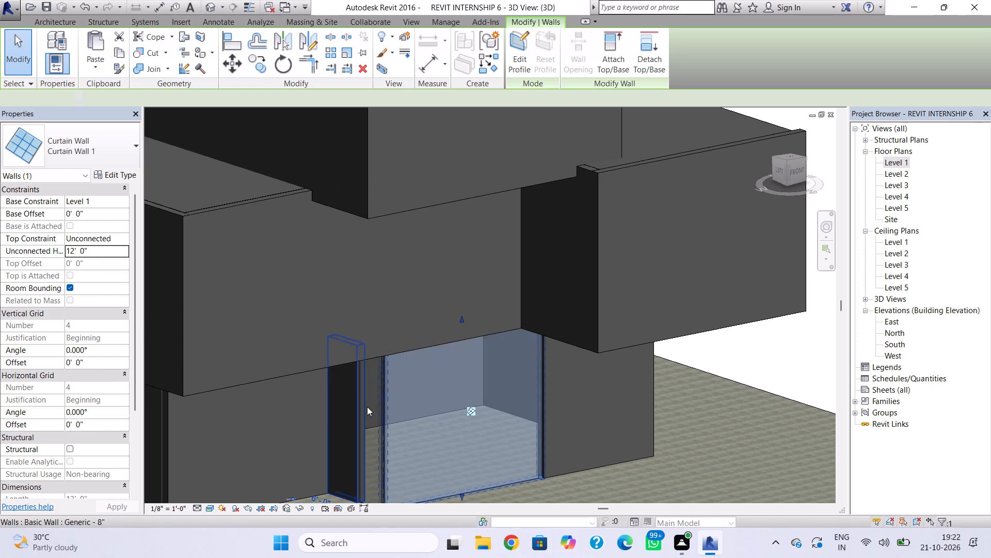
left_click(372, 399)
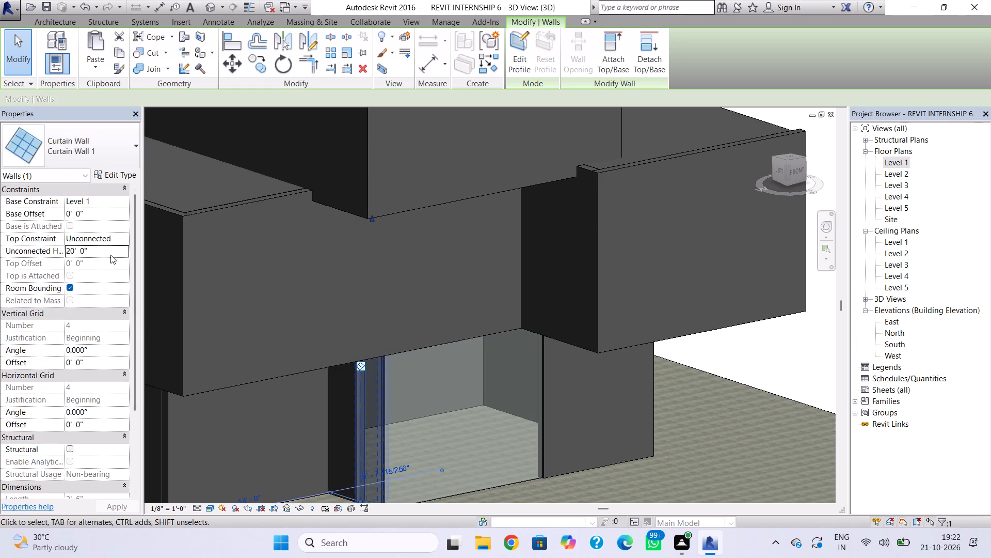
left_click(110, 254)
left_click_drag(110, 254, 37, 272)
type("12'")
key("Return")
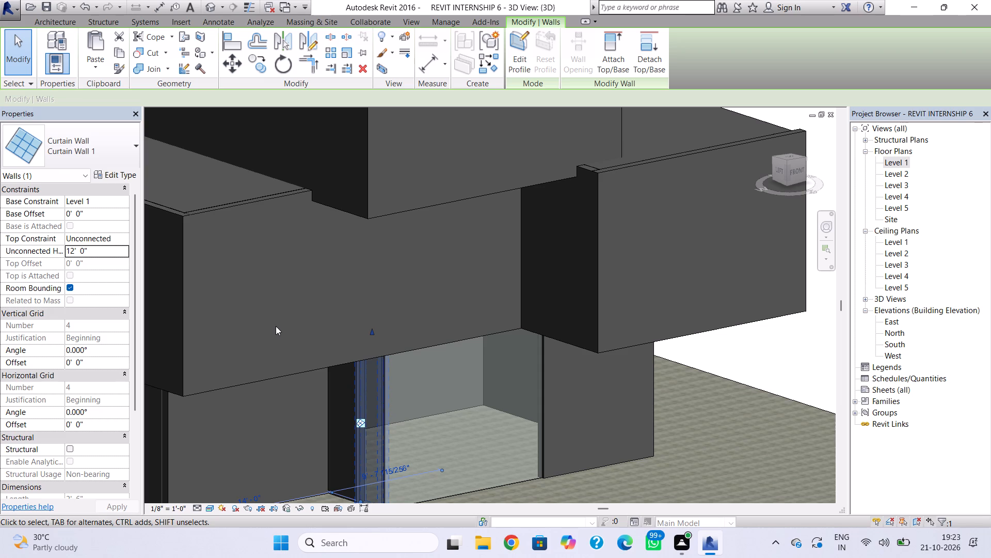
key("Escape")
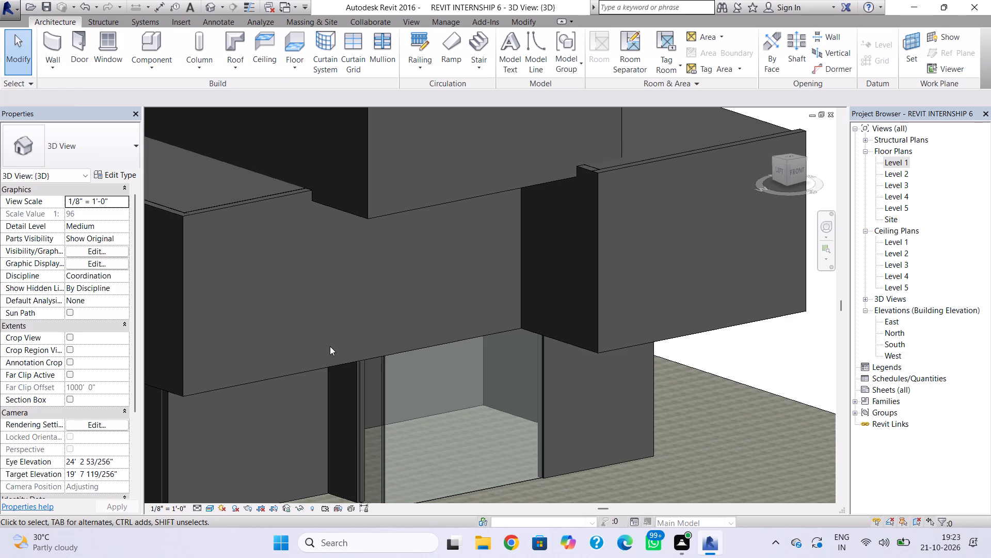
Divide the long curtain wall with two vertical grid lines at its thirds and one horizontal grid line 3' below its top.
right_click_drag(266, 358, 306, 351, "shift")
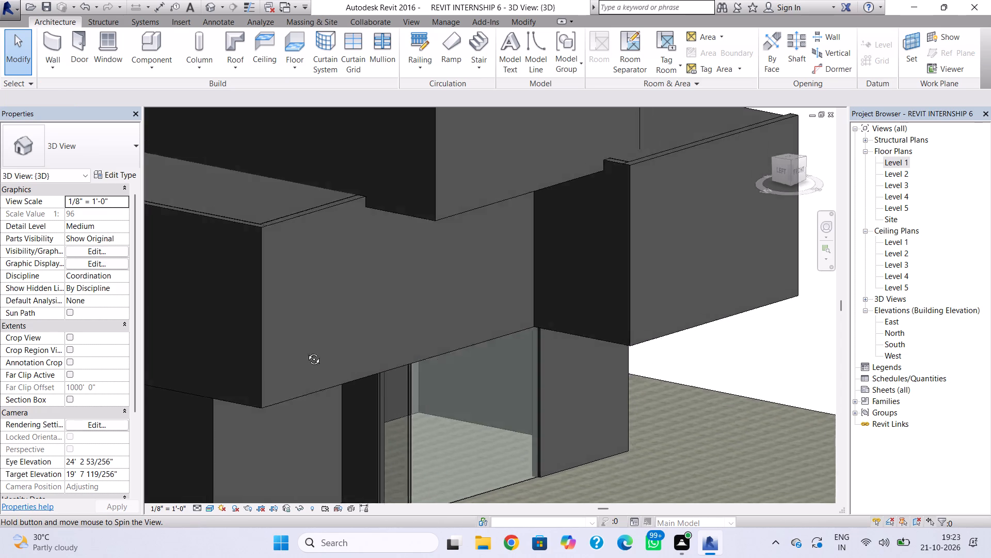
right_click_drag(306, 351, 275, 356, "shift")
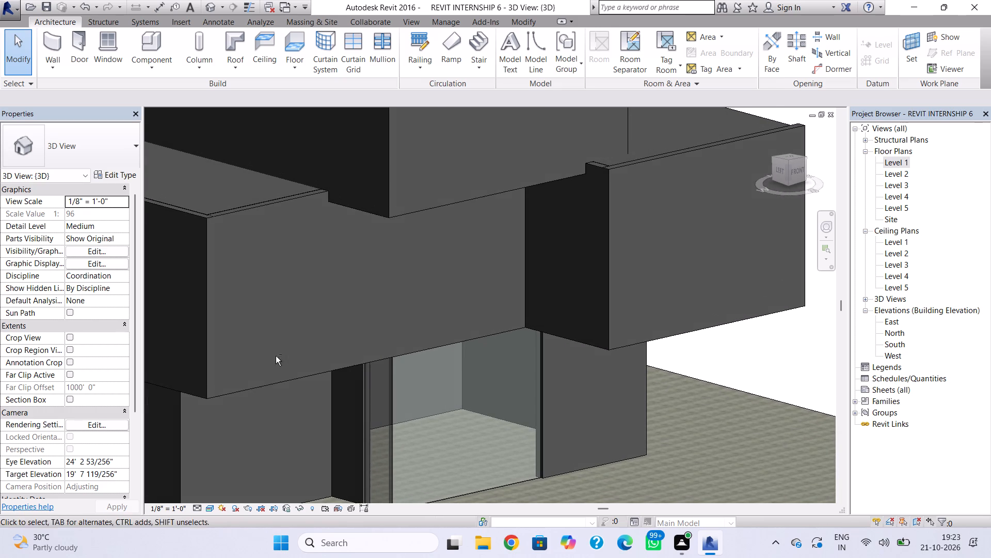
left_click(353, 53)
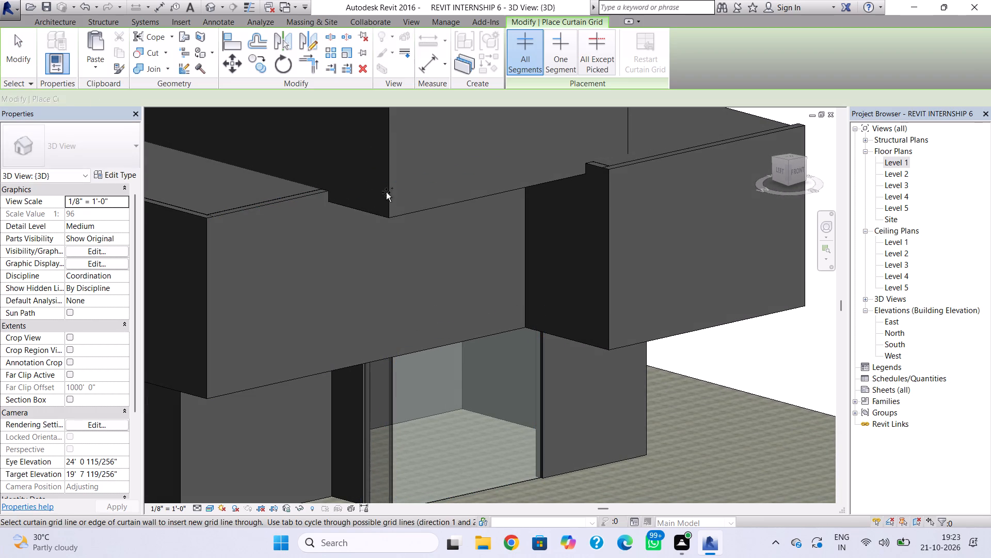
right_click_drag(475, 420, 443, 376, "shift")
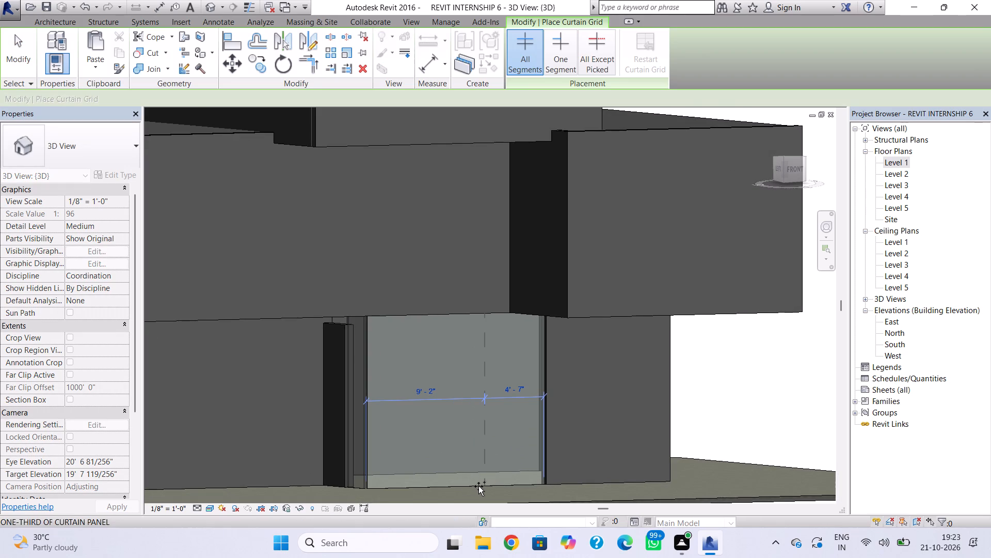
left_click(479, 486)
left_click(419, 490)
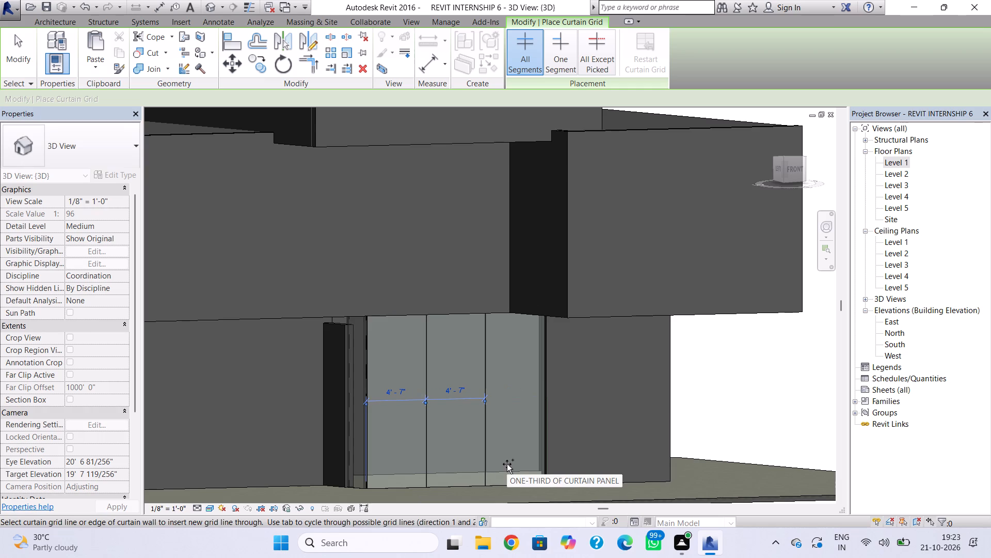
left_click(486, 353)
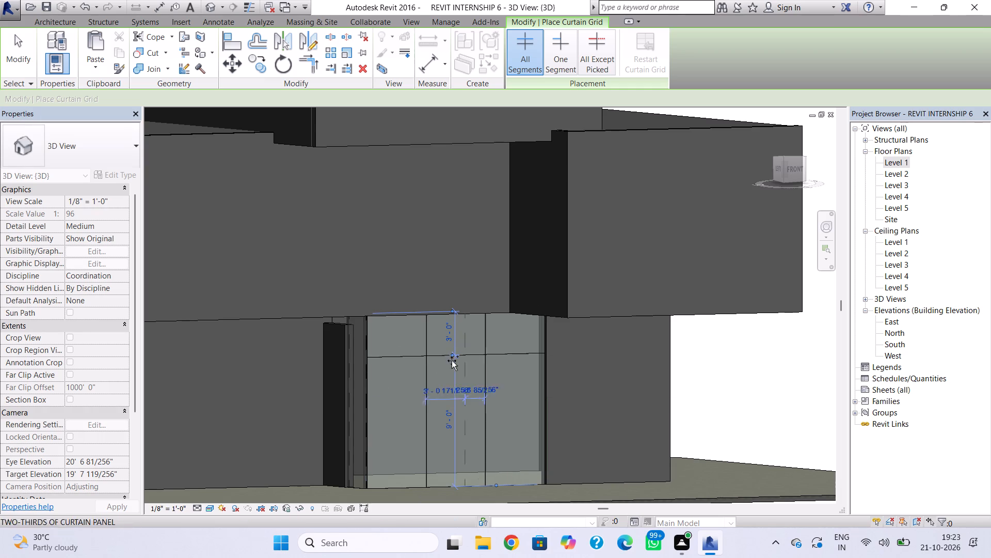
key("Escape")
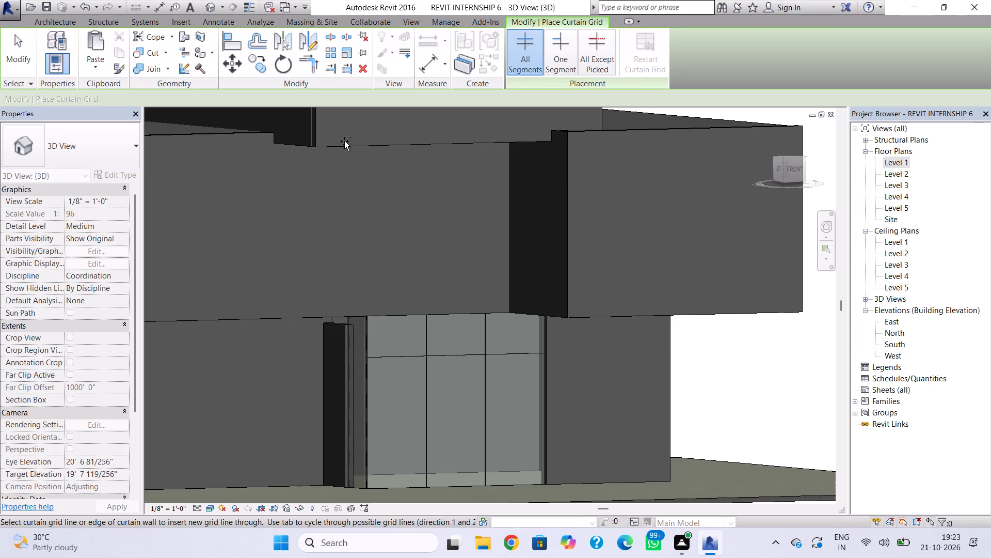
key("Escape")
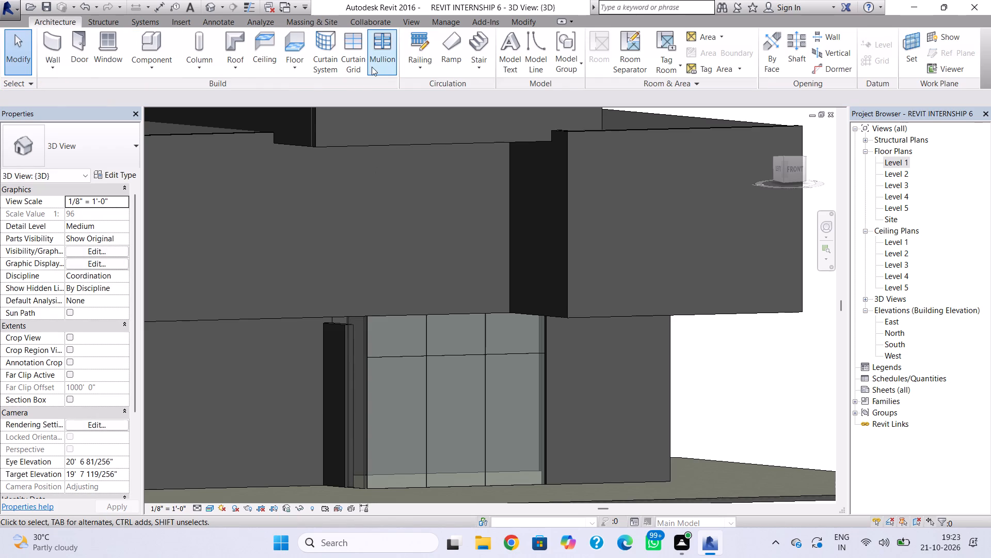
Place 2.5" x 5" rectangular mullions along the long curtain wall's two vertical grid lines and its horizontal grid line.
left_click(381, 66)
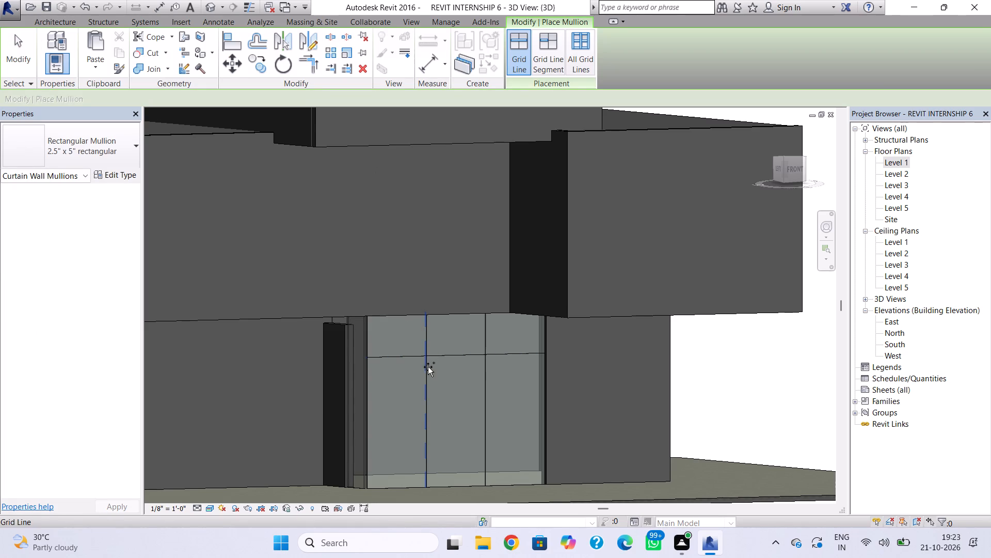
left_click(428, 367)
left_click(483, 388)
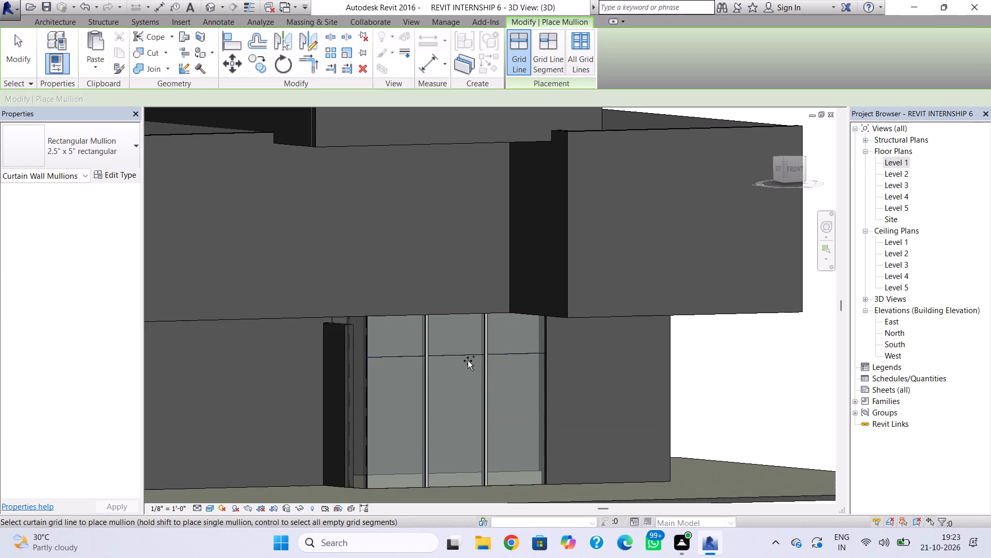
left_click(467, 357)
Add 2.5" x 5" rectangular mullions along the top and vertical side edges of both the long and short curtain walls.
right_click_drag(467, 352, 476, 296, "shift")
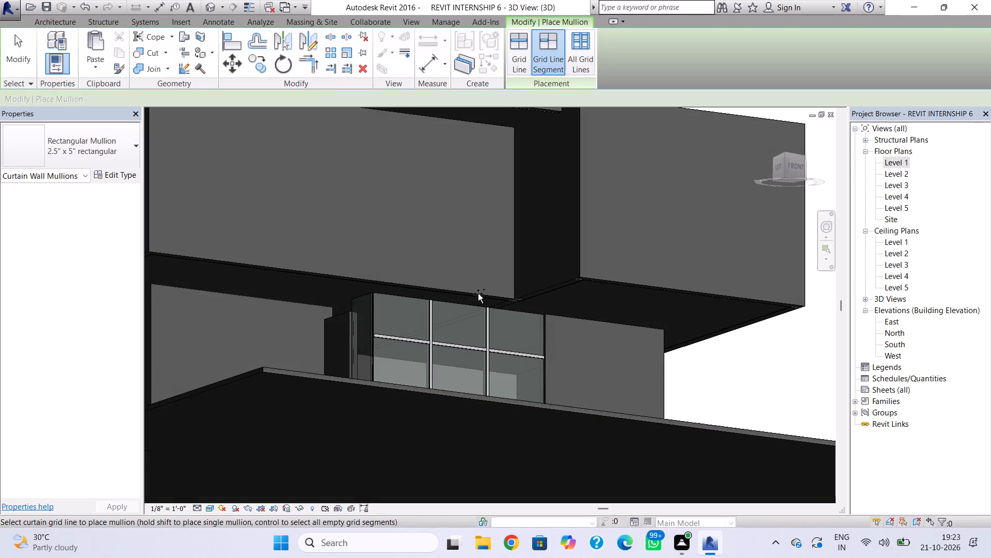
left_click(471, 304, "shift")
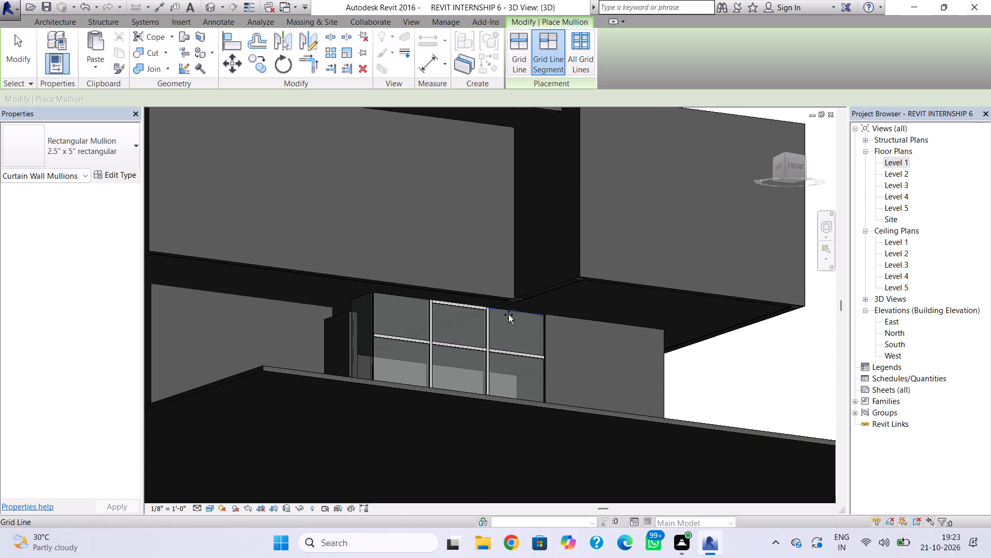
left_click(511, 309, "shift")
left_click(412, 297, "shift")
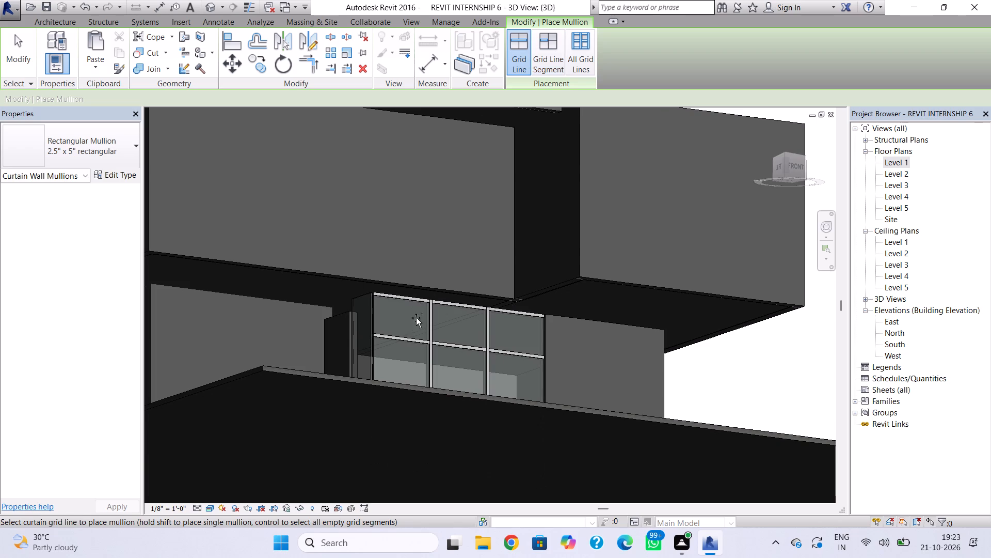
left_click(378, 358)
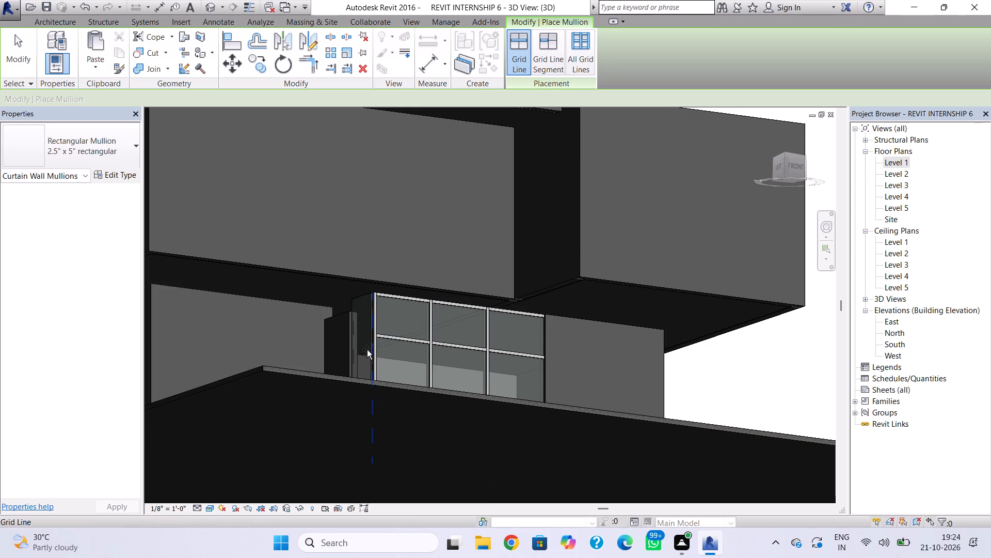
left_click(358, 352)
left_click(367, 296)
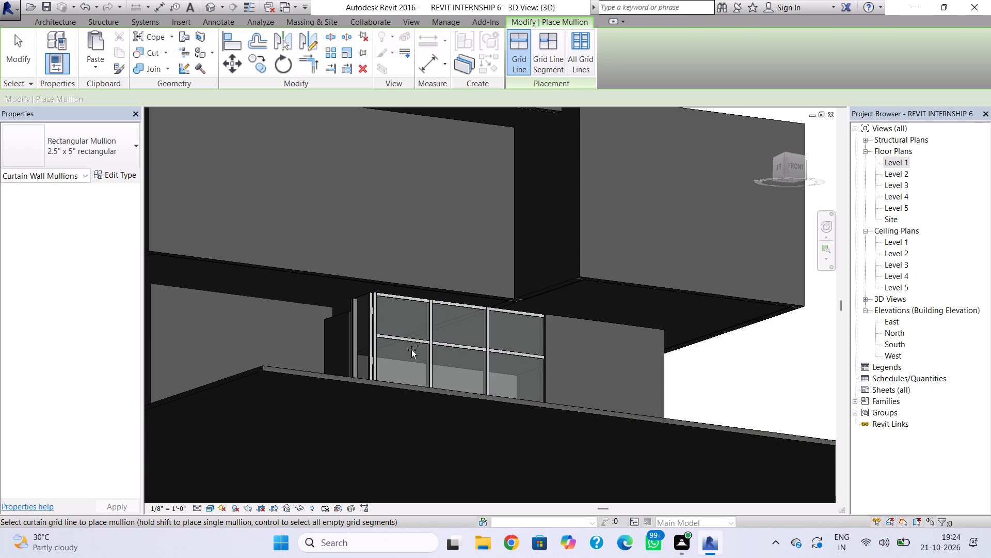
left_click(363, 291)
left_click(548, 367)
Complete the mullion frames by placing rectangular mullions along the bottom edges of the long and short curtain walls.
right_click_drag(522, 376, 509, 404, "shift")
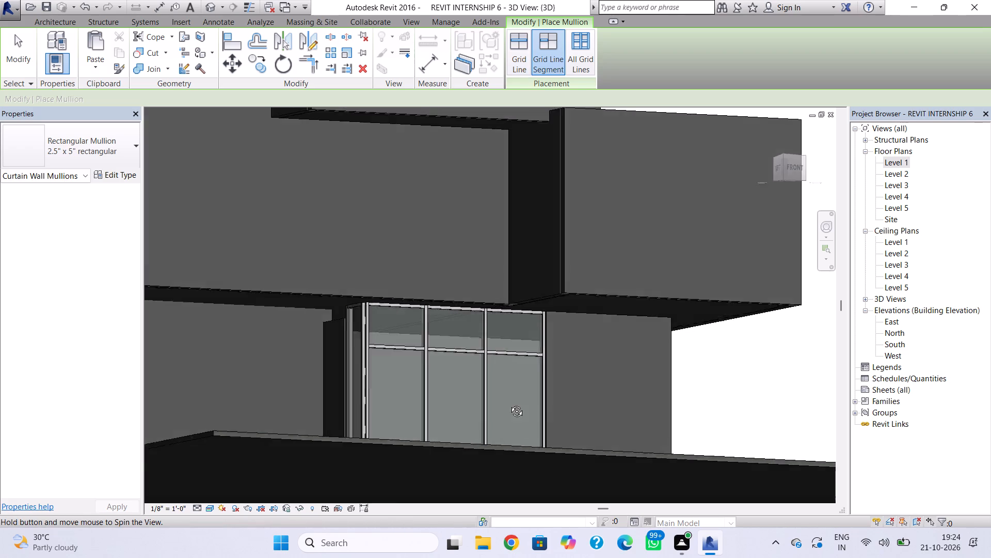
right_click_drag(509, 404, 474, 519, "shift")
left_click(401, 481)
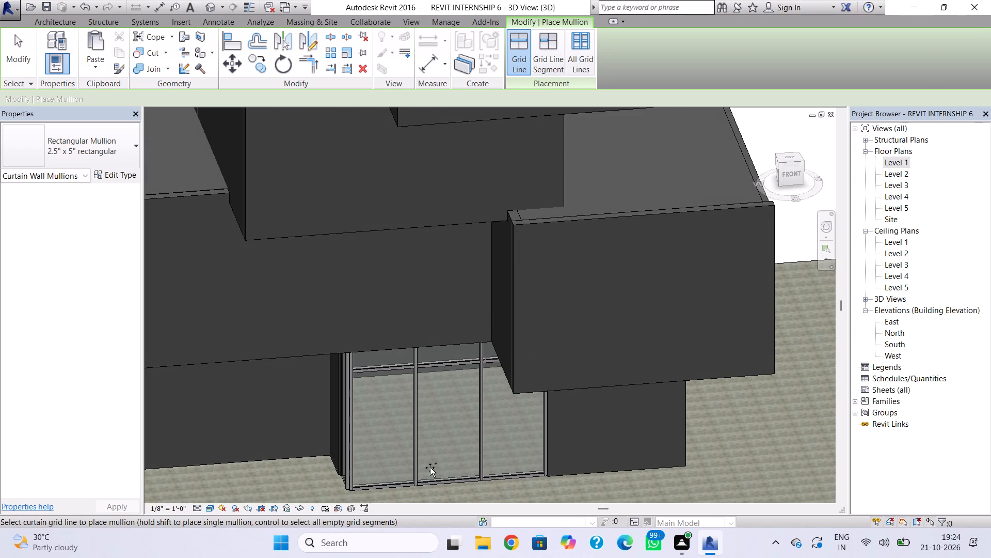
right_click_drag(350, 473, 443, 457, "shift")
middle_click_drag(436, 470, 466, 402)
left_click(422, 456)
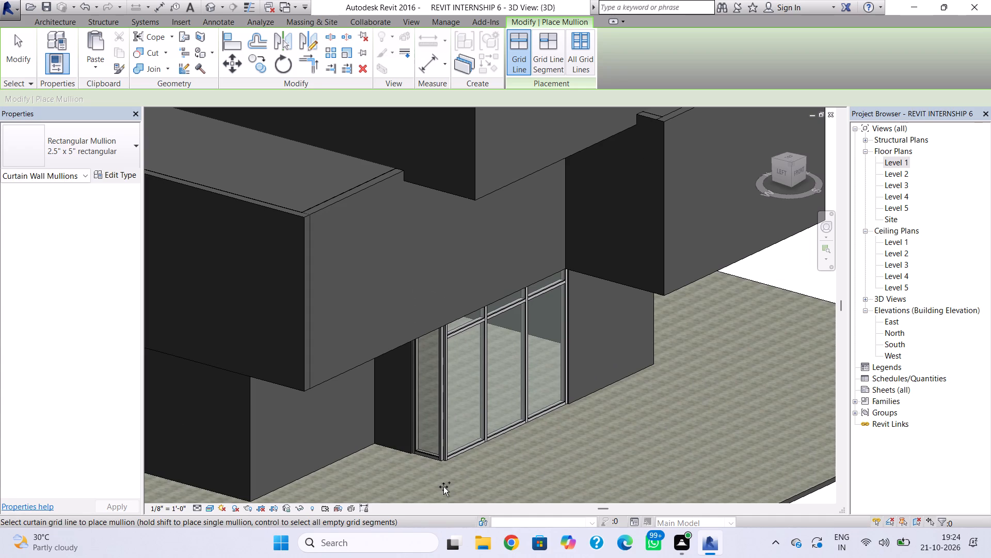
key("Escape")
scroll(505, 459, "down", 2)
middle_click(505, 459)
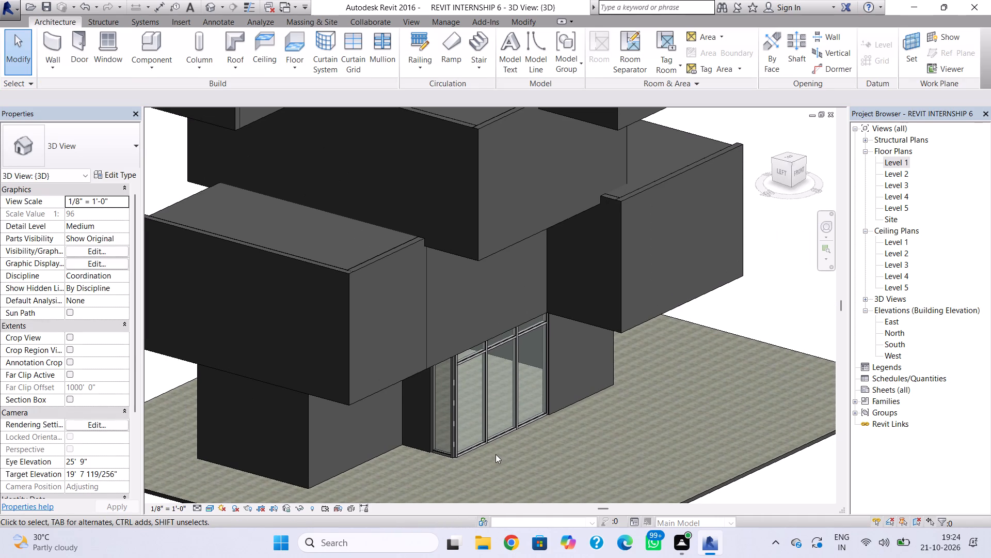
left_click(445, 401)
key("Escape")
Add a horizontal curtain grid line 3' below the top of the short curtain wall, in line with the long wall's grid.
right_click_drag(438, 407, 494, 322, "shift")
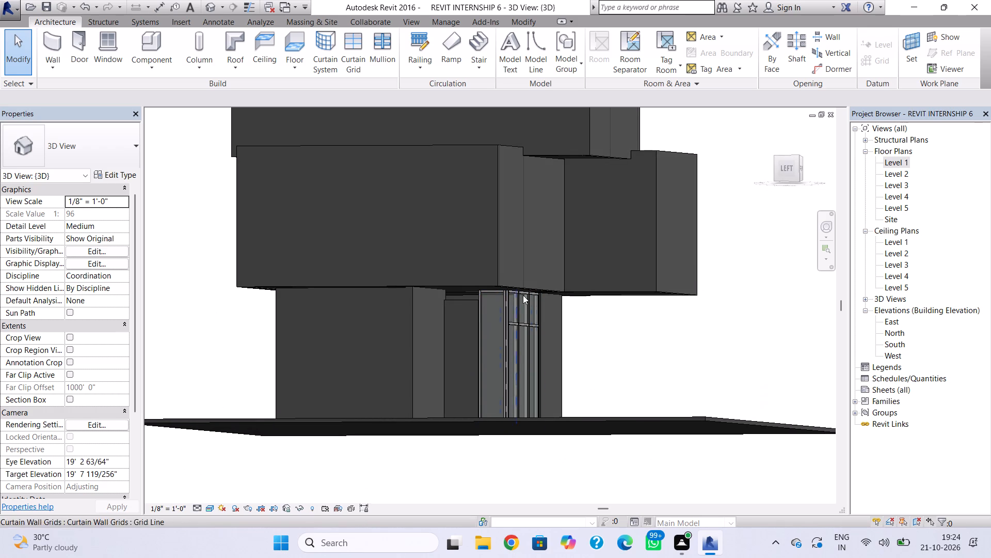
left_click(360, 42)
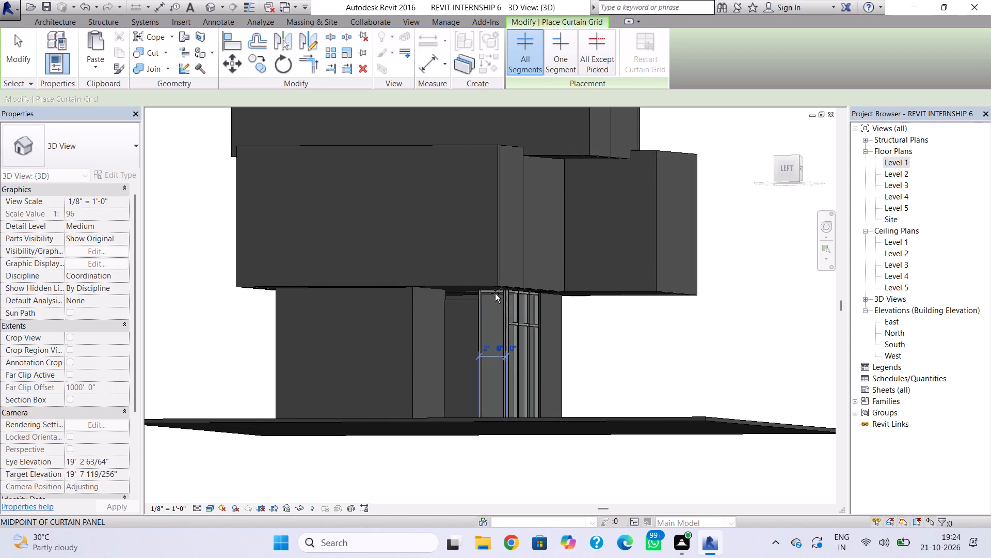
scroll(492, 298, "up", 7)
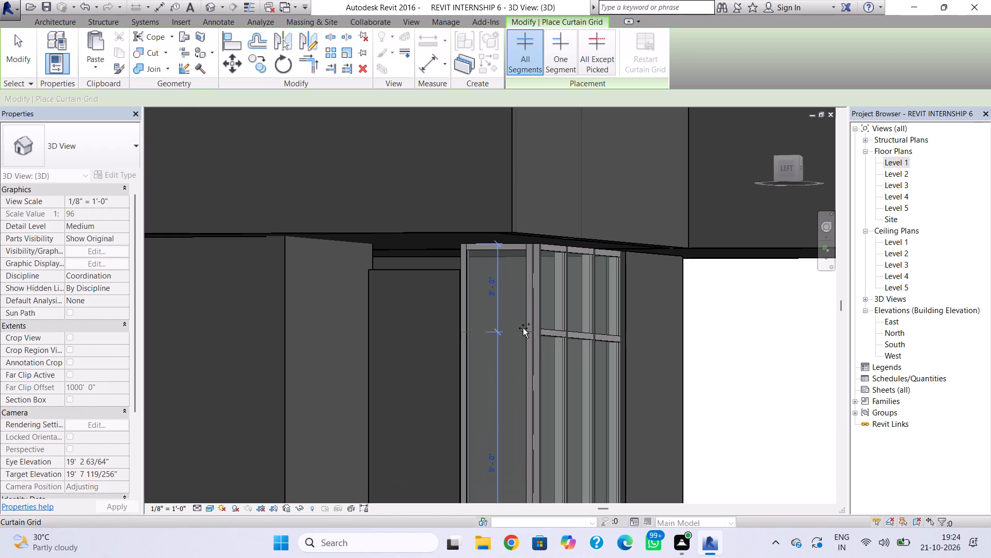
left_click(523, 328)
key("Escape")
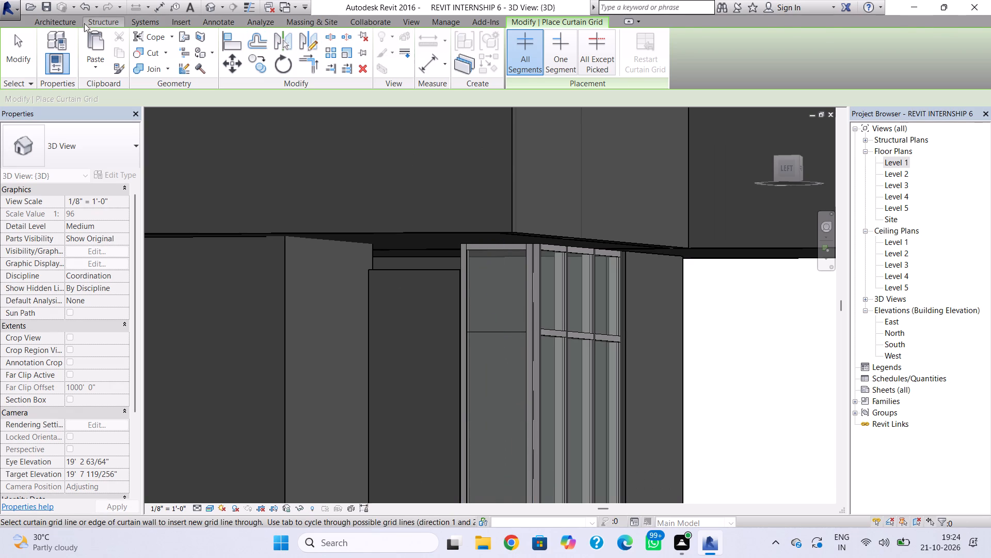
Place a 2.5" x 5" rectangular mullion on the short curtain wall's new horizontal grid line.
left_click(61, 21)
left_click(375, 48)
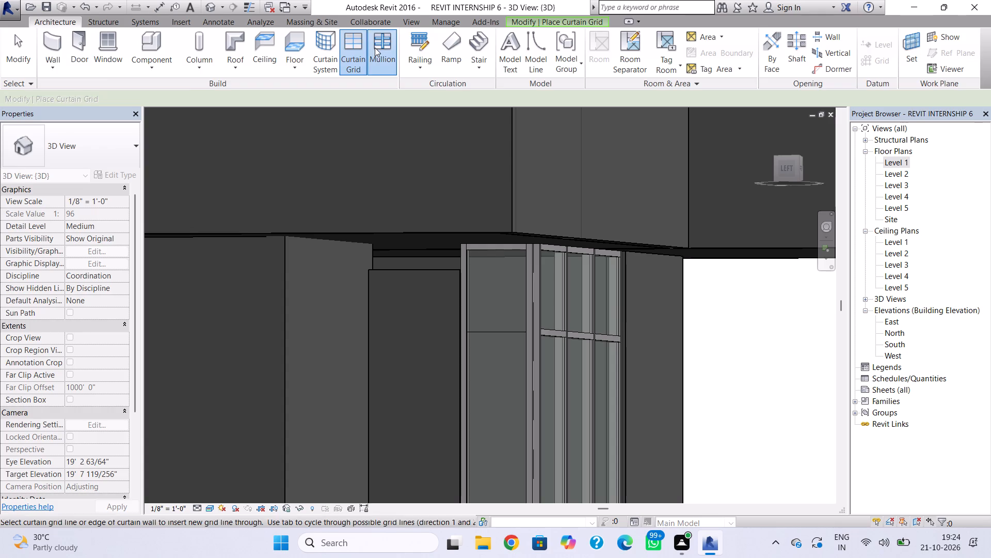
left_click(492, 327)
key("Escape")
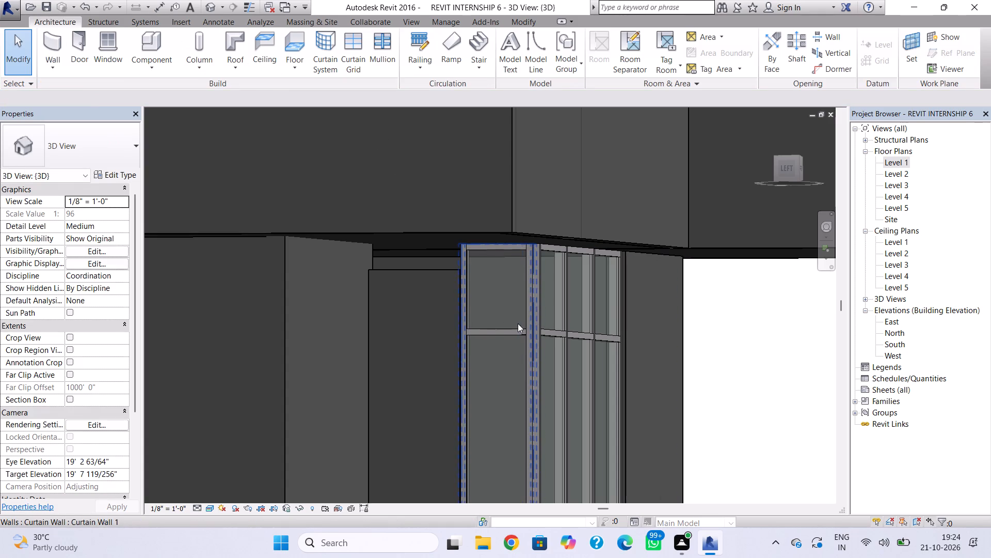
key("Escape")
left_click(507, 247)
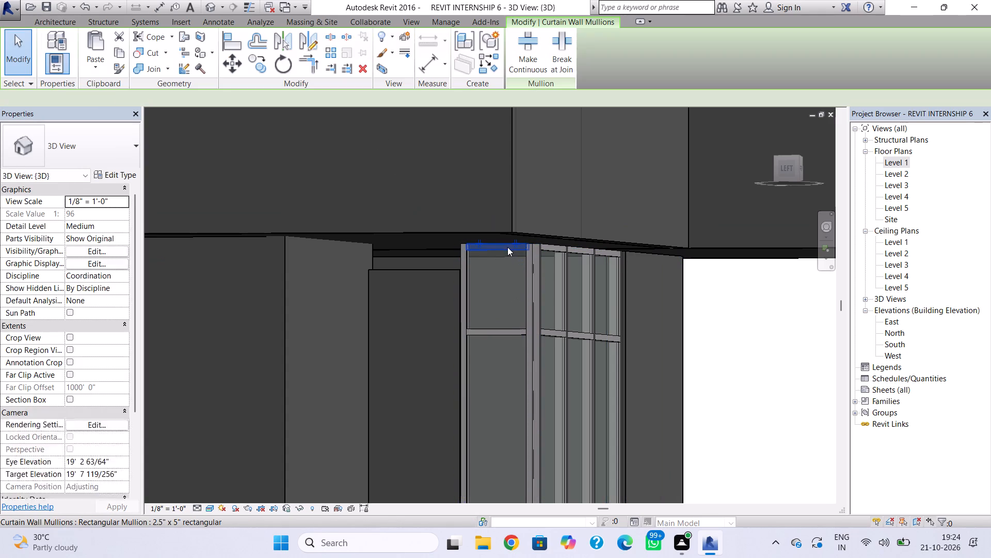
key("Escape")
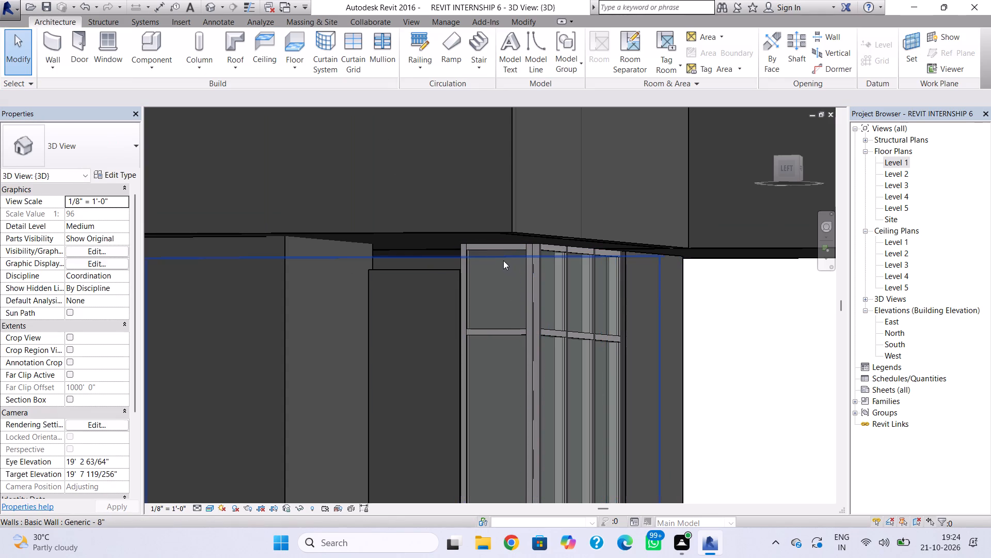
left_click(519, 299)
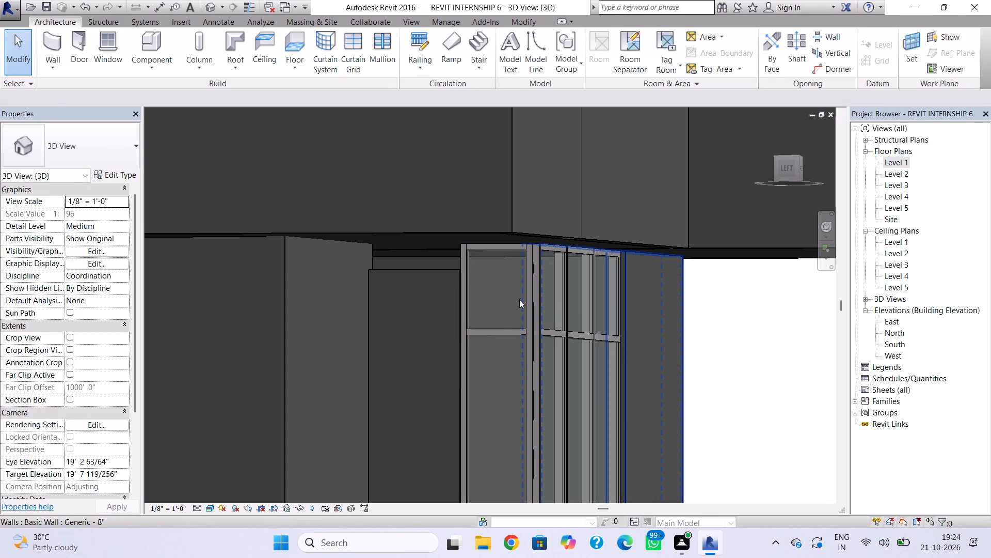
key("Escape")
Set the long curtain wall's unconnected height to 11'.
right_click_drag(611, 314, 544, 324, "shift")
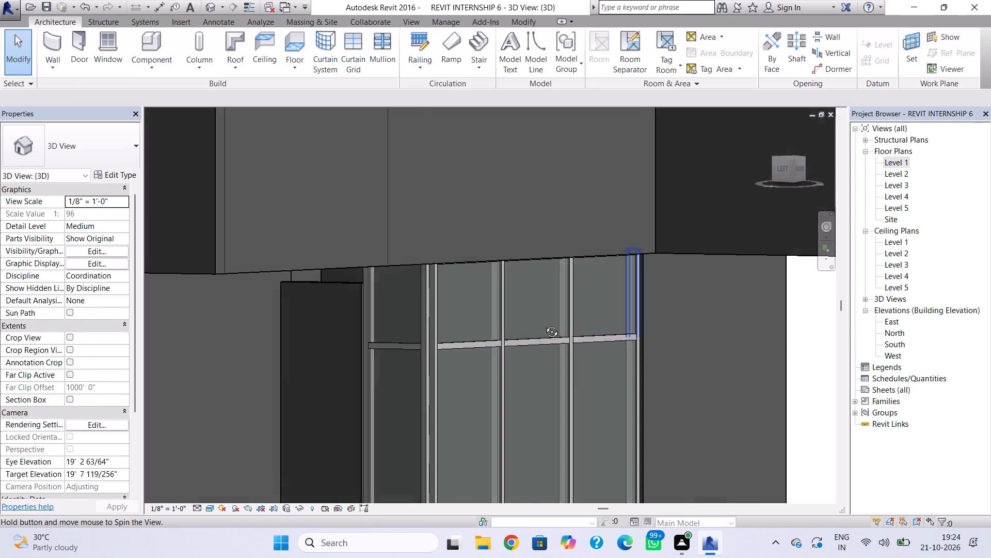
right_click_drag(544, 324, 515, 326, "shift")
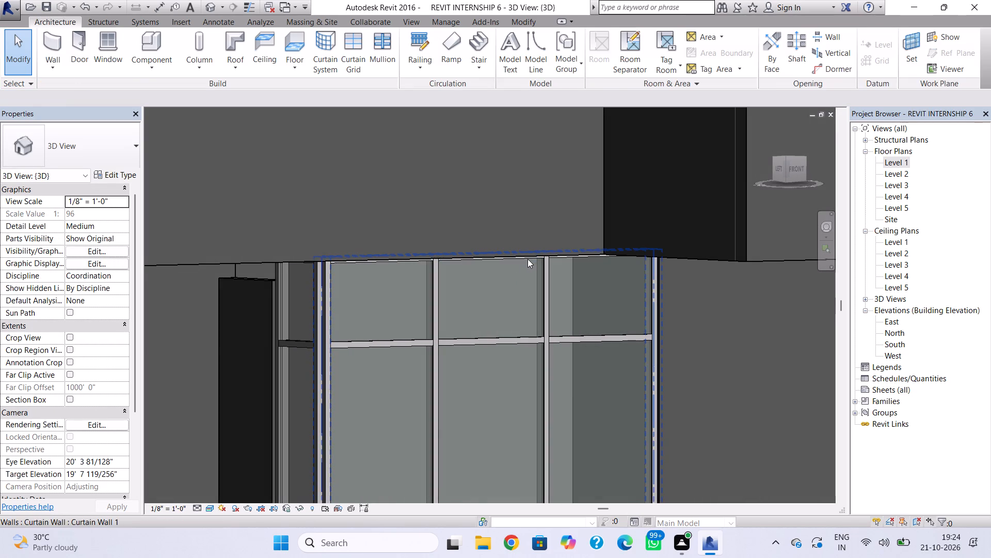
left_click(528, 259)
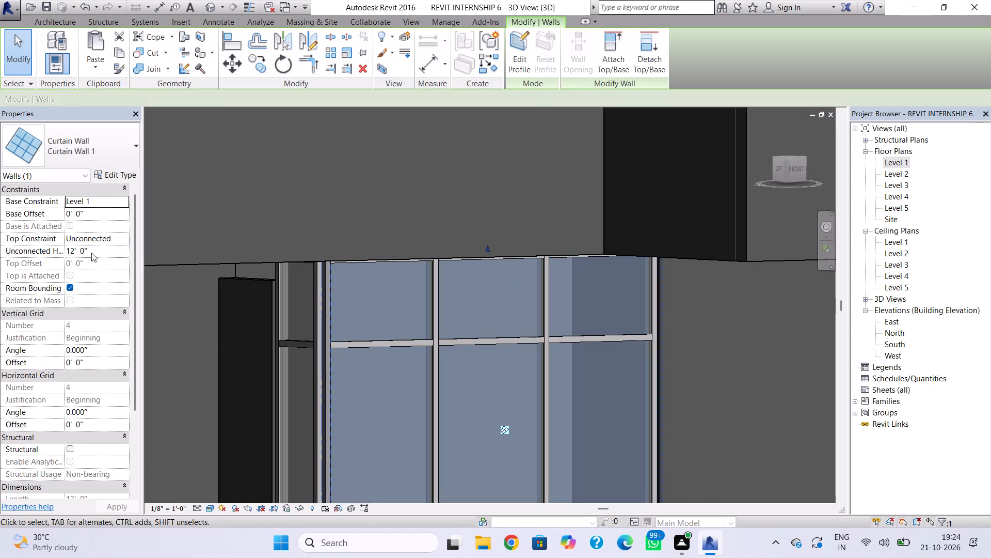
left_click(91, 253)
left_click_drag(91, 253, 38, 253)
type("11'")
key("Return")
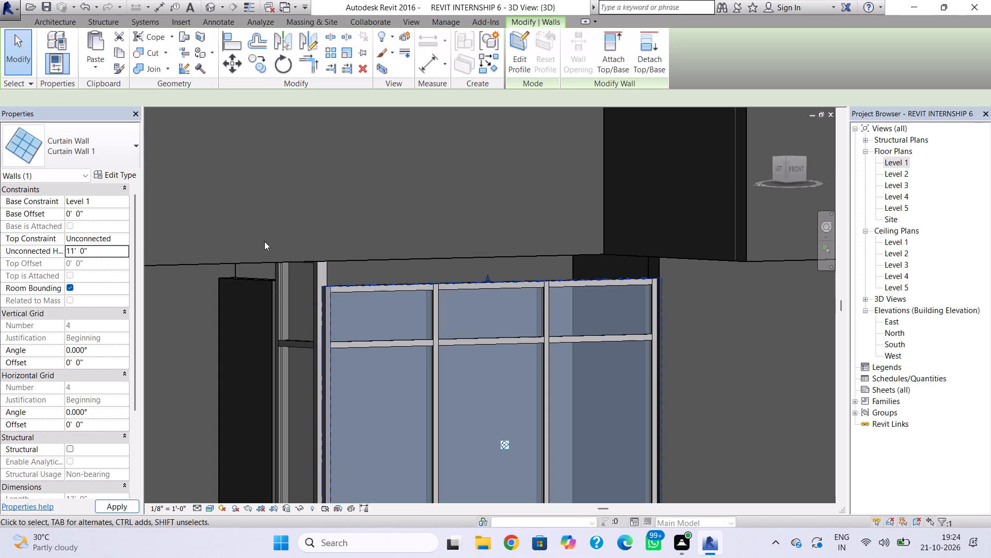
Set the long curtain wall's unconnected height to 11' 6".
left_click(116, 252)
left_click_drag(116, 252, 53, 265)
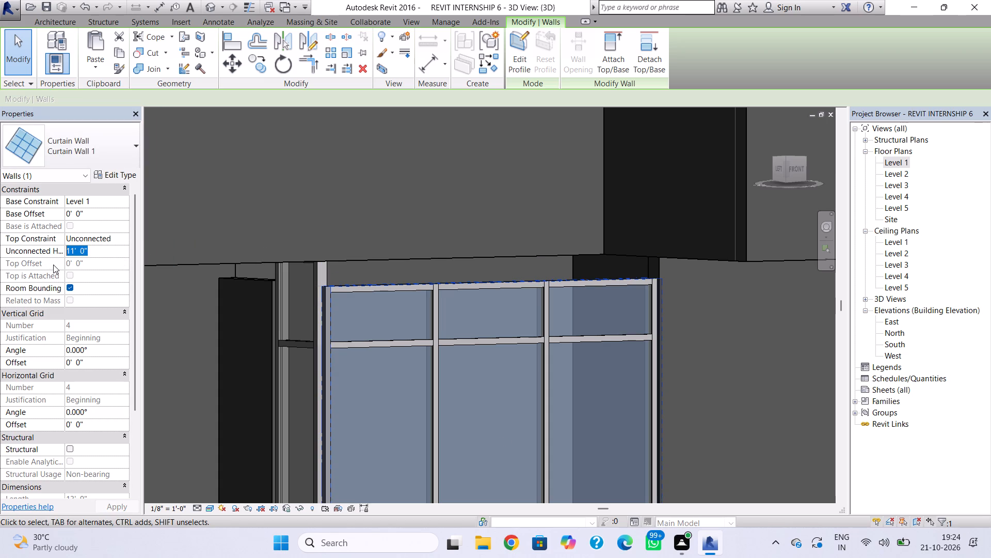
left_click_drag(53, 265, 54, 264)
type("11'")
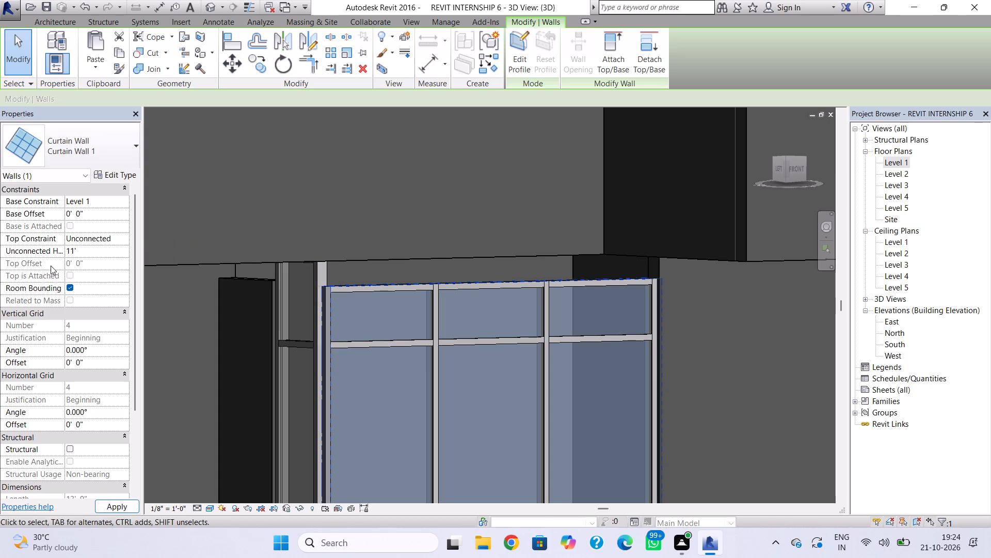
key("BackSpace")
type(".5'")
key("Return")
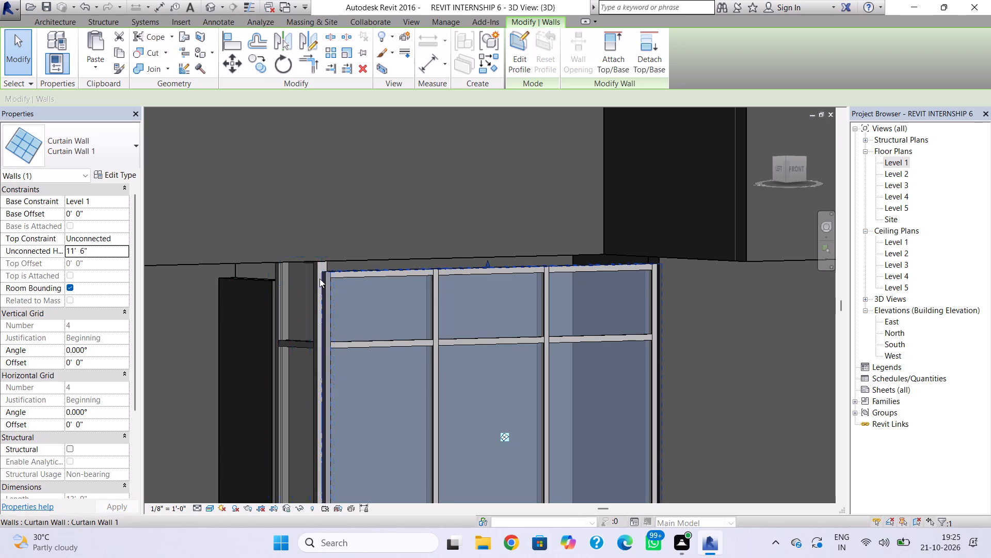
Stretch the top of the long curtain wall upward to meet the underside of the overhanging storey.
scroll(489, 263, "up", 4)
left_click_drag(489, 265, 492, 251)
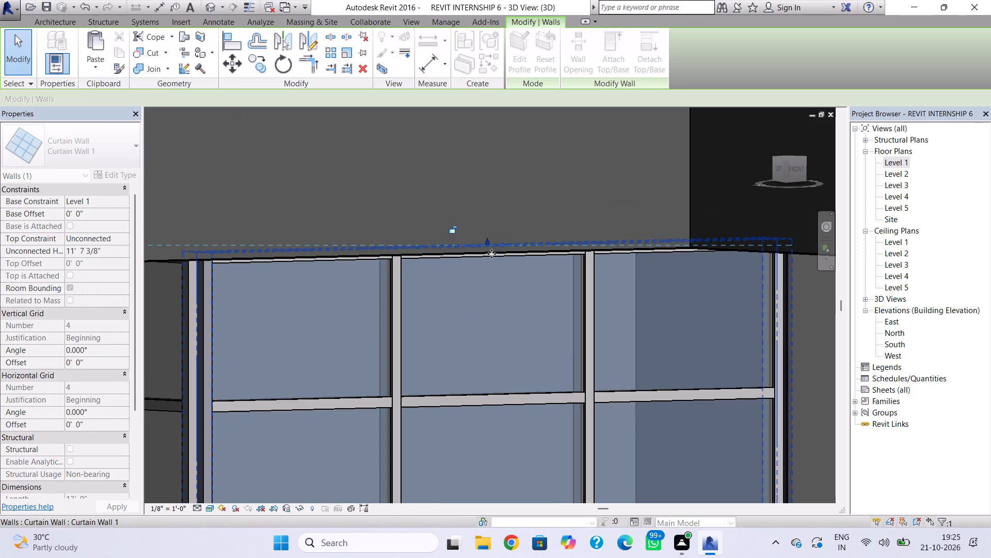
key("Escape")
Examine the framed curtain walls and their fit beneath the upper storey from the building's front.
scroll(430, 289, "down", 4)
scroll(430, 287, "up", 1)
scroll(430, 287, "down", 2)
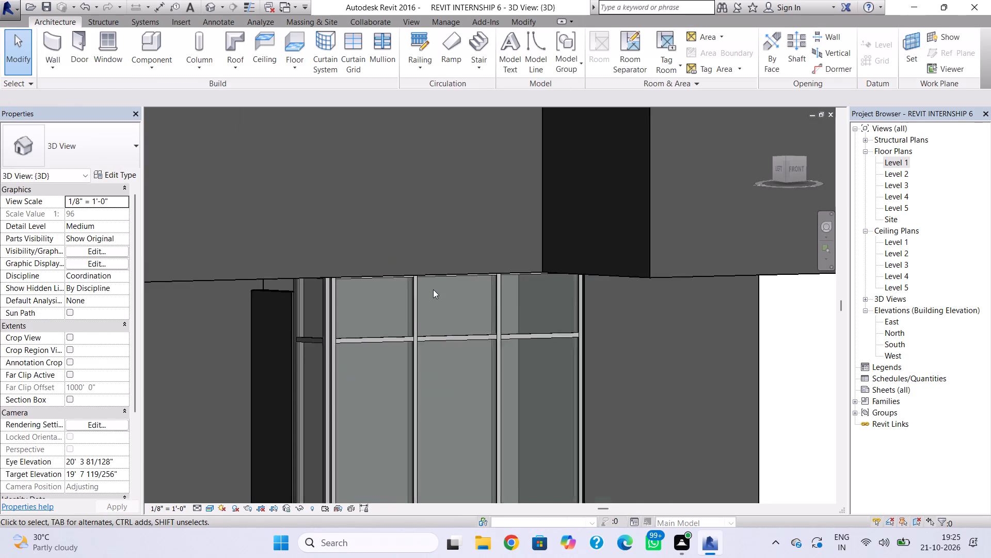
scroll(433, 289, "down", 2)
scroll(492, 312, "down", 4)
right_click_drag(493, 326, 456, 339, "shift")
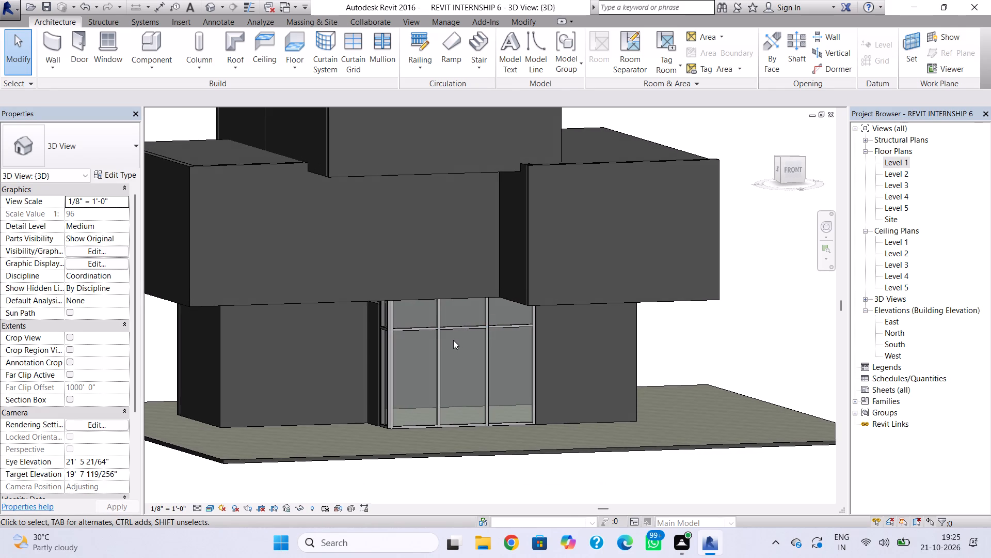
scroll(451, 340, "down", 2)
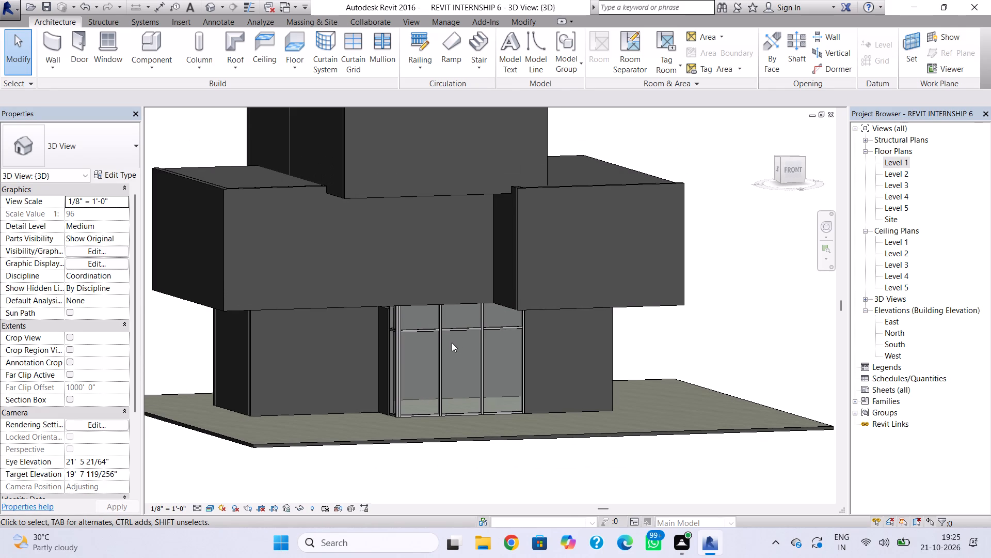
middle_click_drag(459, 353, 518, 313)
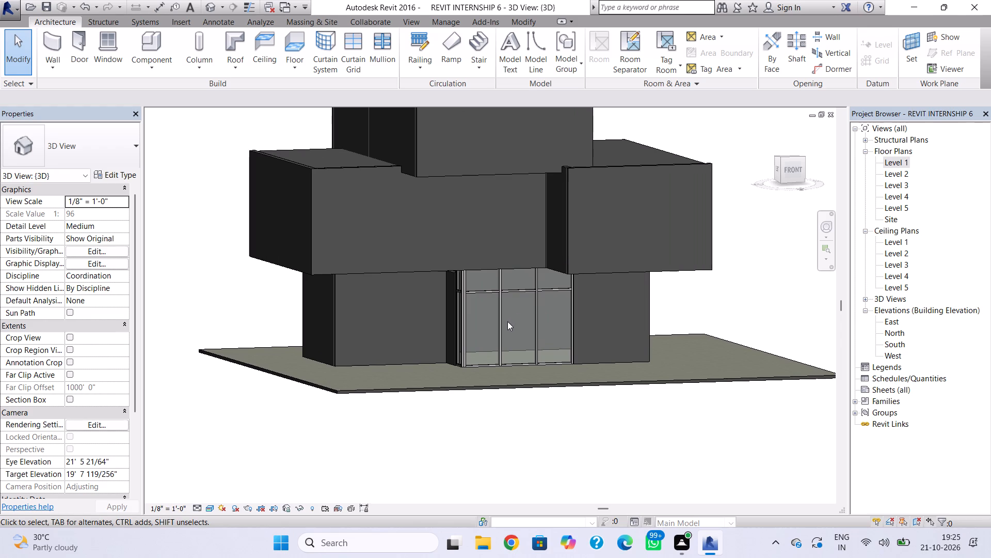
Widen the front wall's Level 1 opening by stretching its side edge farther toward the building's right corner, extending the curtain wall.
scroll(504, 326, "down", 1)
key("Escape")
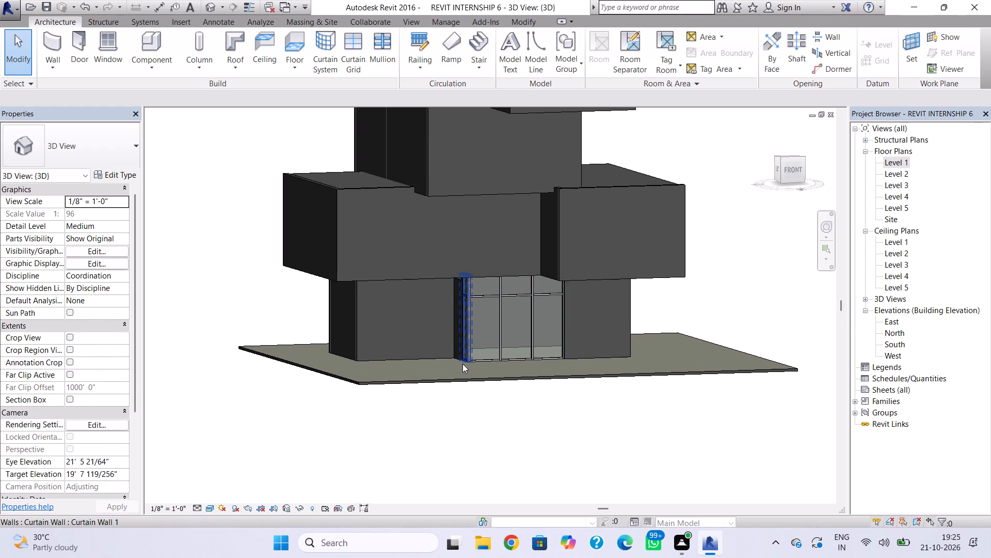
left_click(572, 355)
scroll(561, 316, "up", 7)
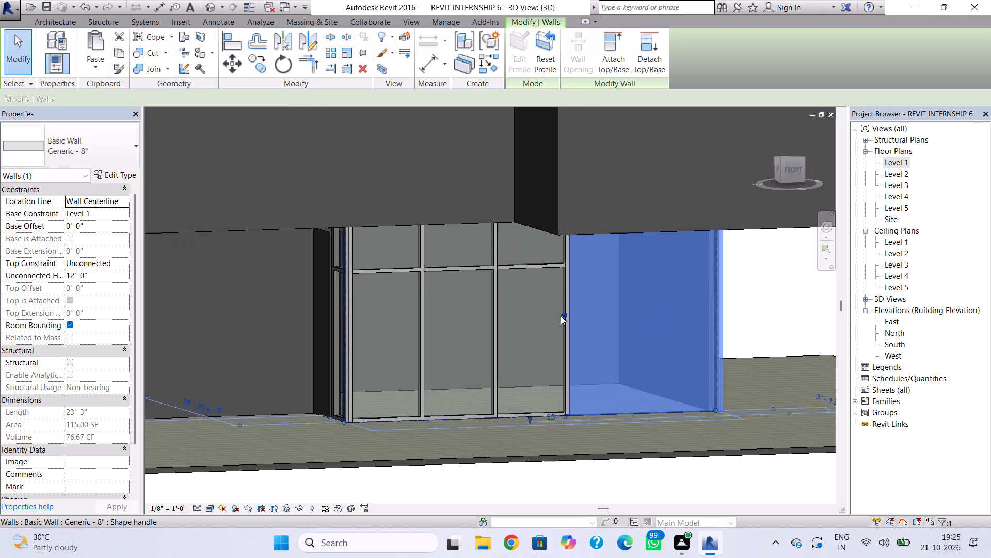
scroll(561, 315, "up", 4)
left_click_drag(571, 314, 618, 313)
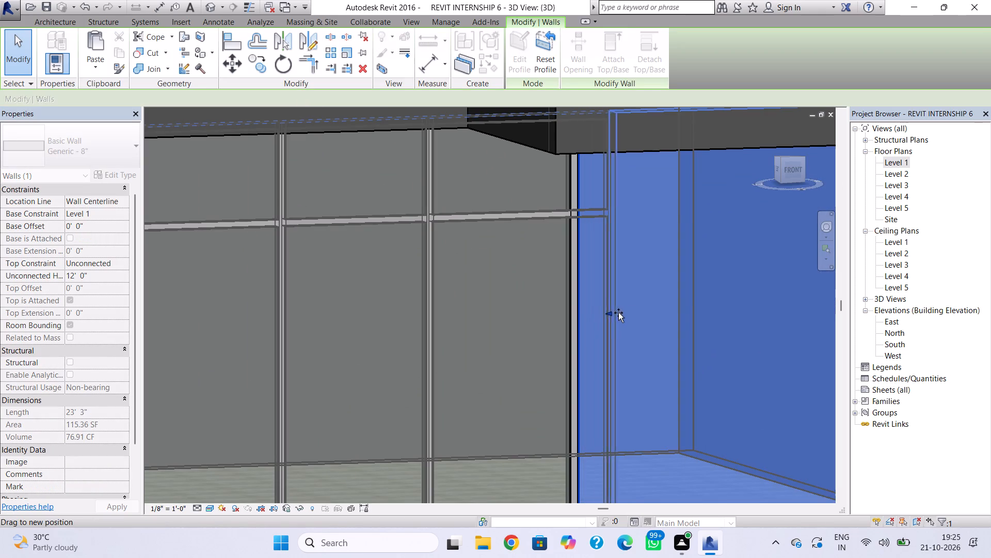
left_click_drag(618, 313, 695, 315)
scroll(682, 338, "down", 5)
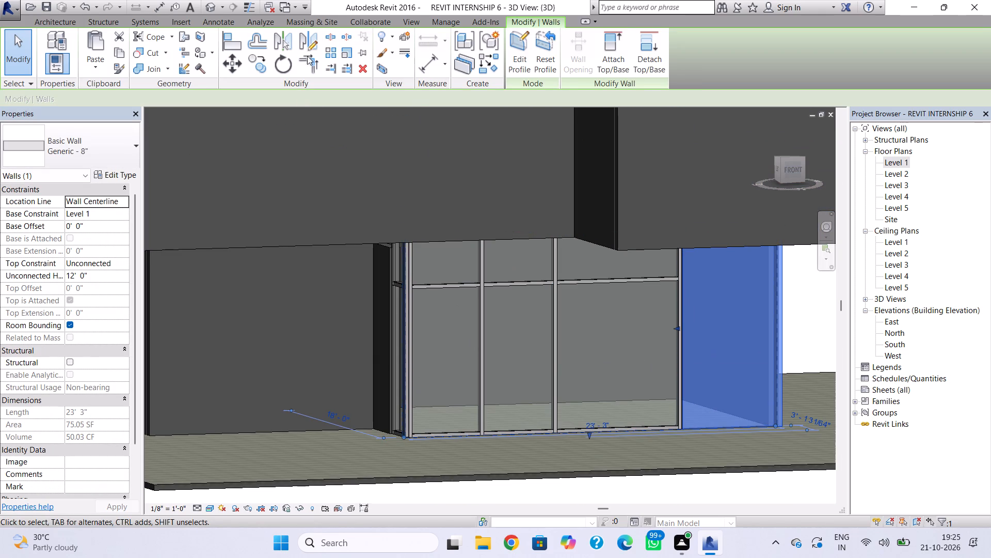
Add a vertical curtain grid line midway across the widened end bay of the long curtain wall.
left_click(72, 23)
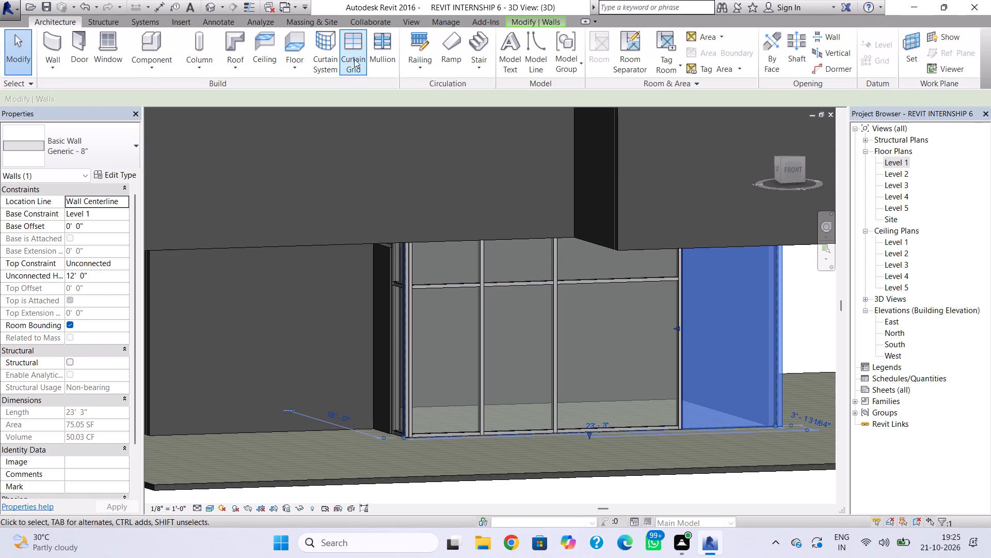
left_click(356, 56)
left_click(614, 427)
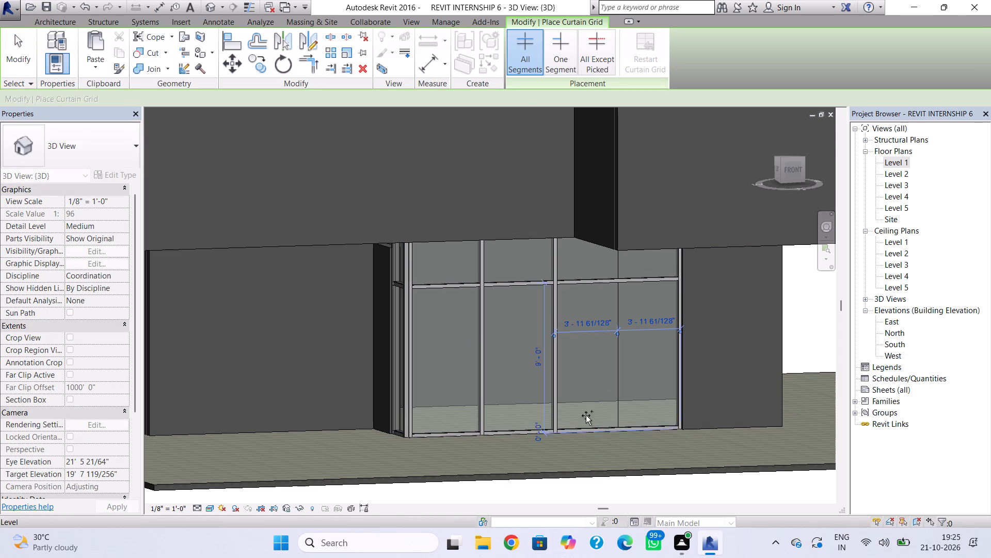
Place a 2.5" x 5" rectangular mullion along the new vertical grid line of the long curtain wall.
left_click(68, 21)
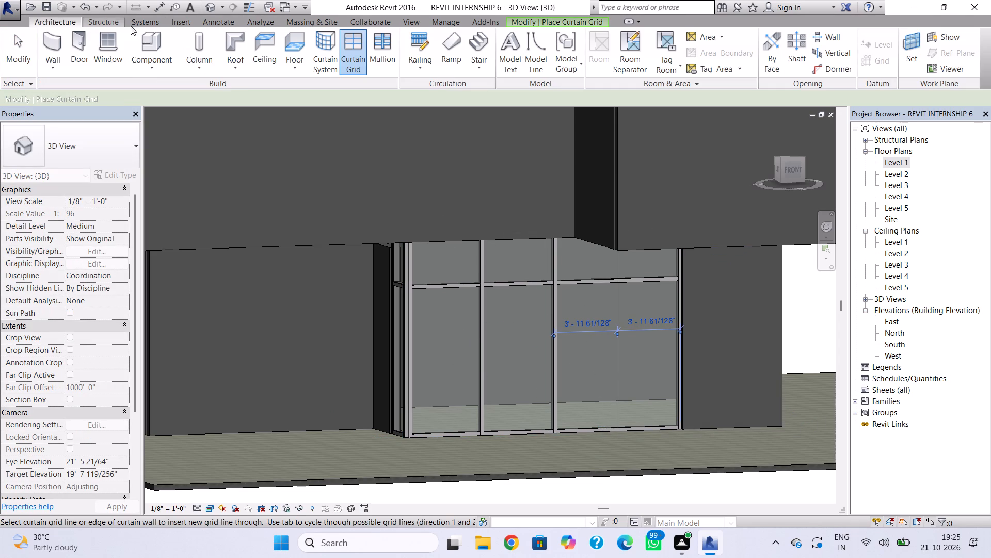
left_click(386, 36)
left_click(620, 389)
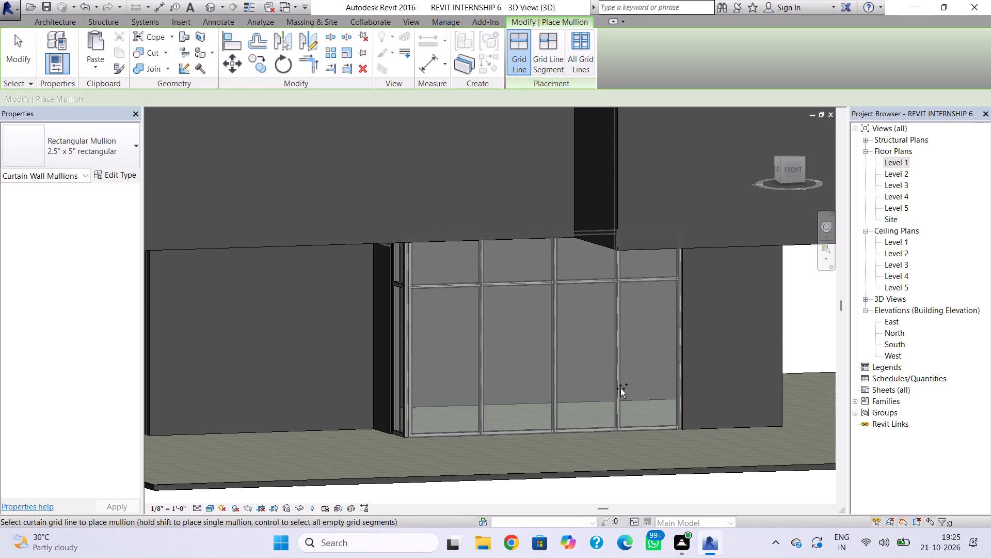
key("Escape")
Examine the widened Level 1 curtain wall and the overhanging storey above from the front and the left corner.
scroll(594, 402, "down", 1)
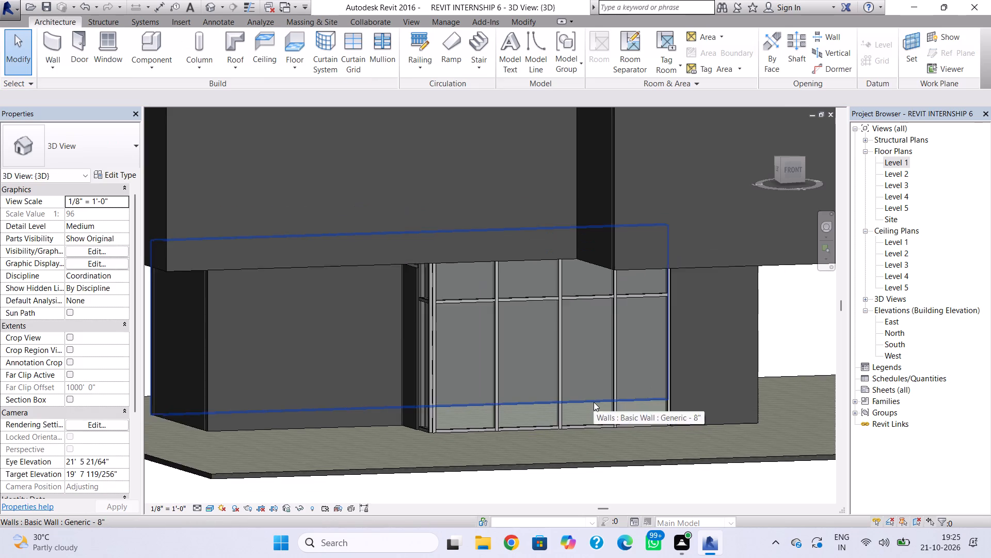
scroll(594, 402, "down", 1)
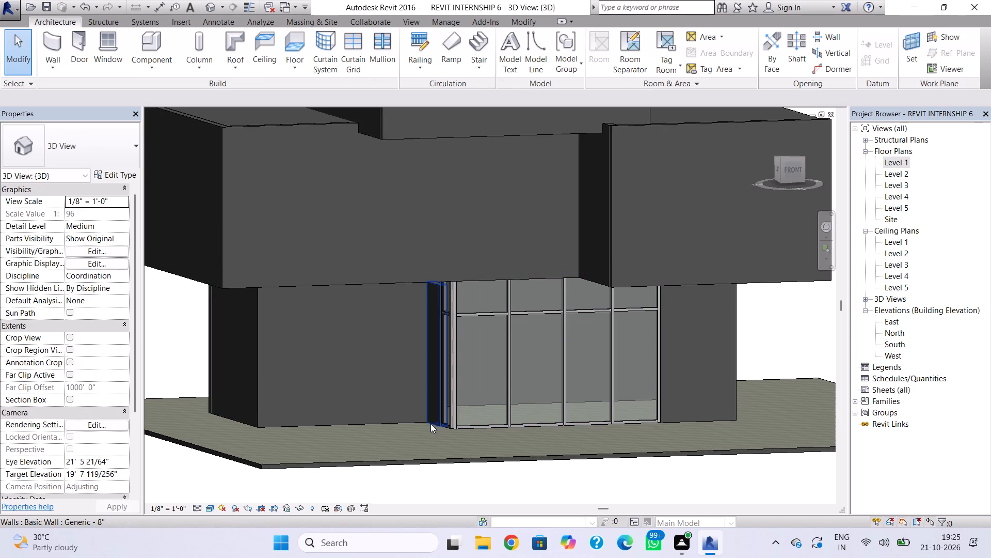
right_click(417, 427, "ctrl")
key("Escape")
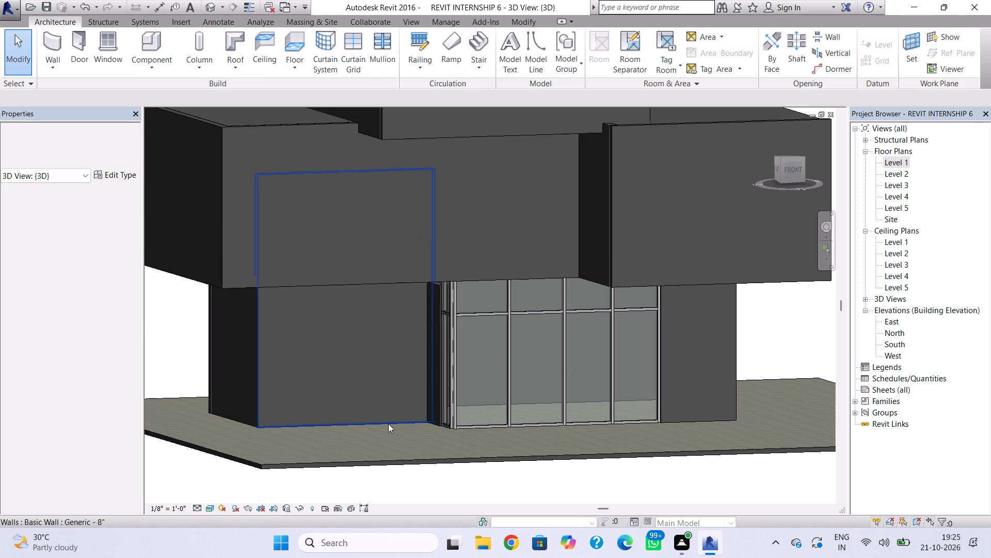
right_click_drag(392, 421, 430, 446, "shift")
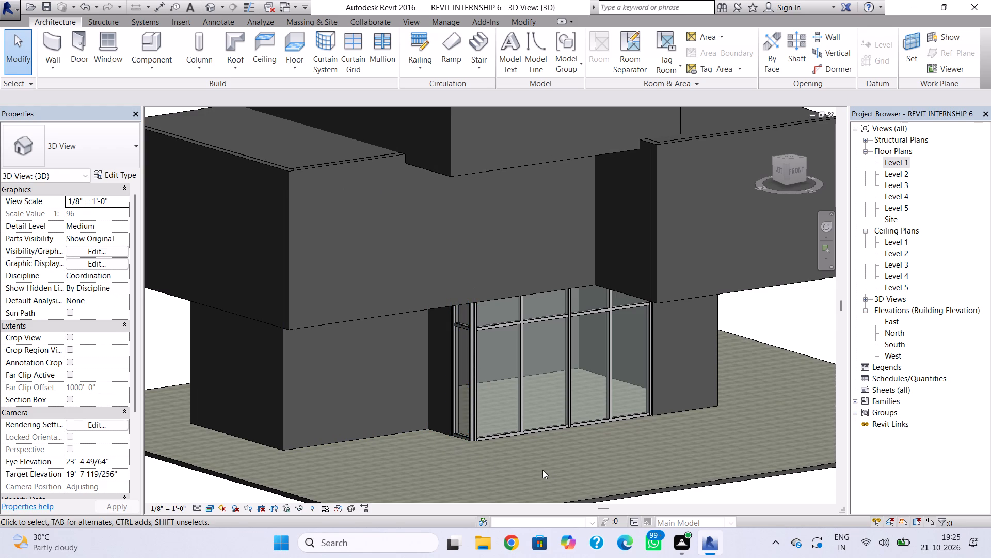
scroll(542, 469, "down", 1)
middle_click_drag(609, 440, 601, 442)
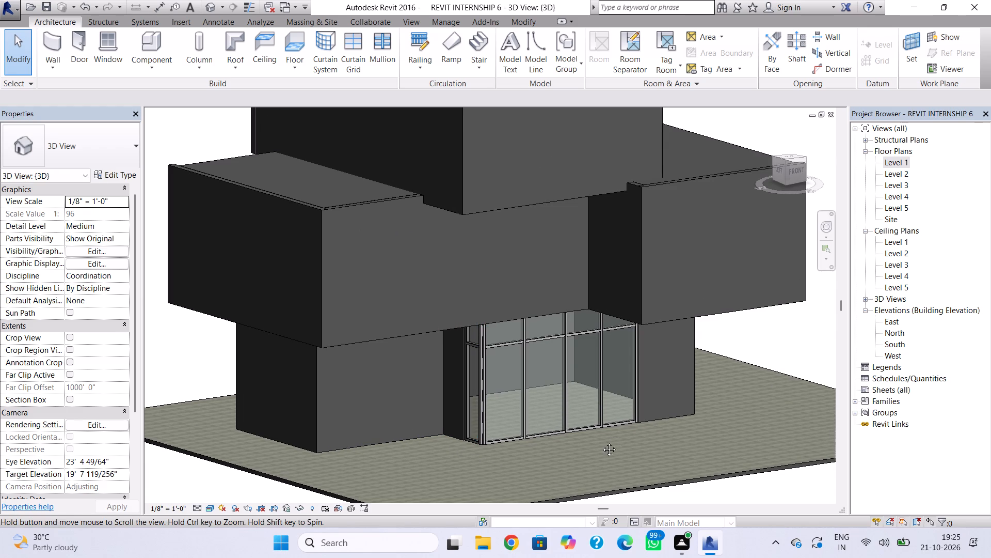
middle_click_drag(601, 442, 496, 454)
right_click_drag(569, 464, 510, 434, "shift")
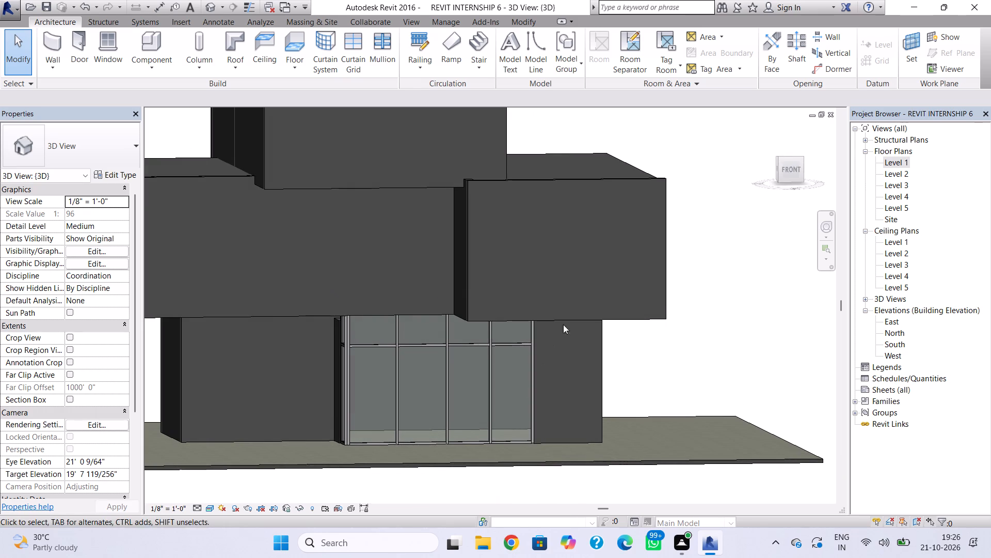
Edit the profile of the projecting Level 2 front wall, cutting a rectangular opening about 14' wide inside its outline.
key("Escape")
left_click(568, 317)
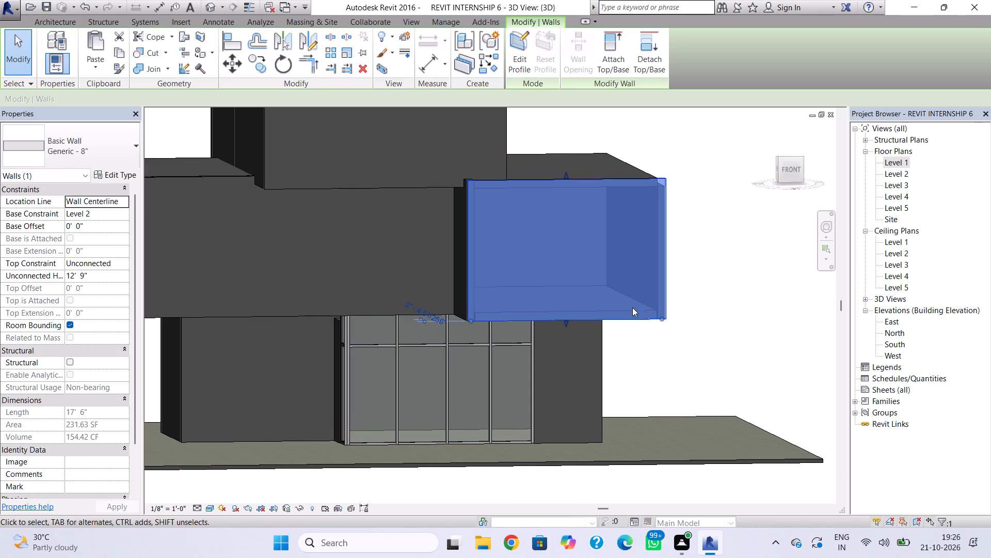
double_click(630, 314)
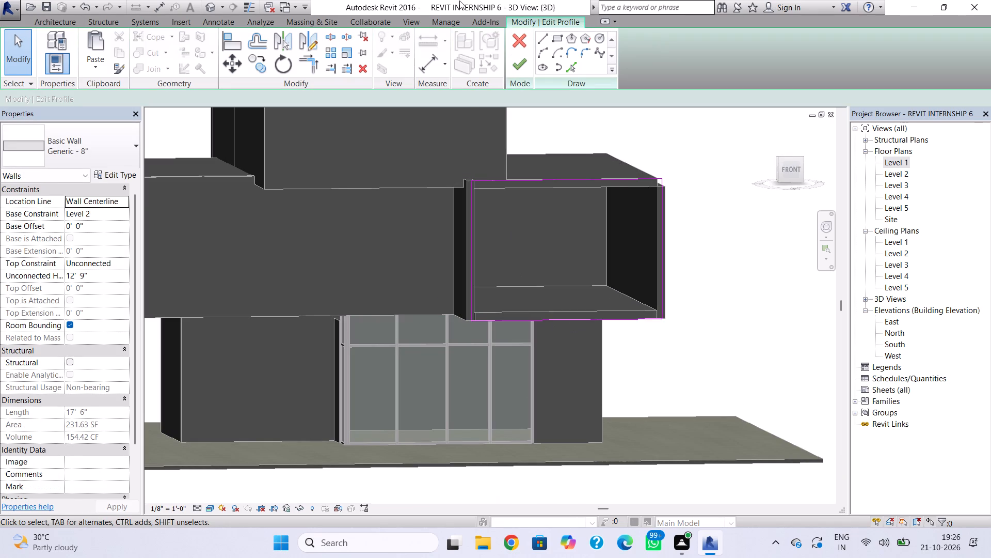
left_click(787, 168)
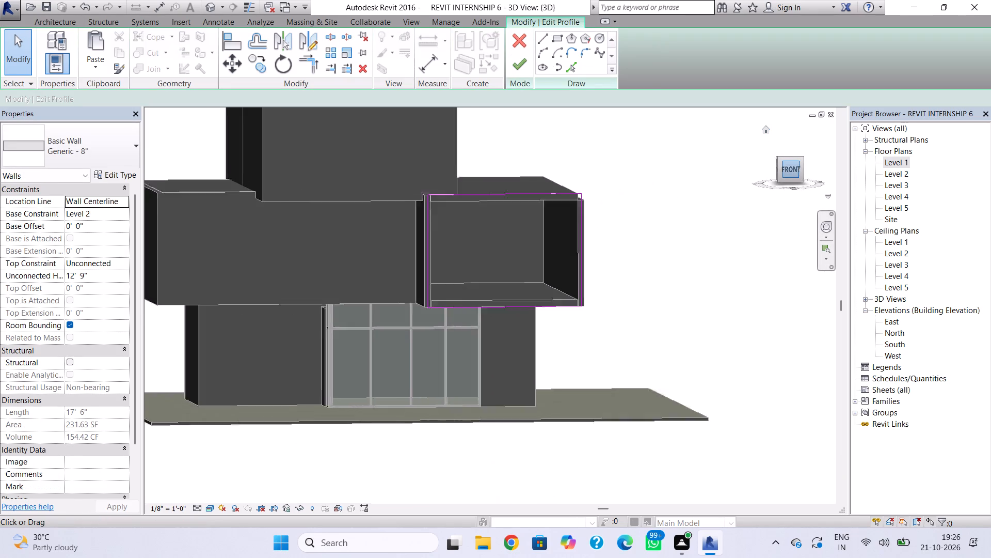
scroll(507, 334, "up", 6)
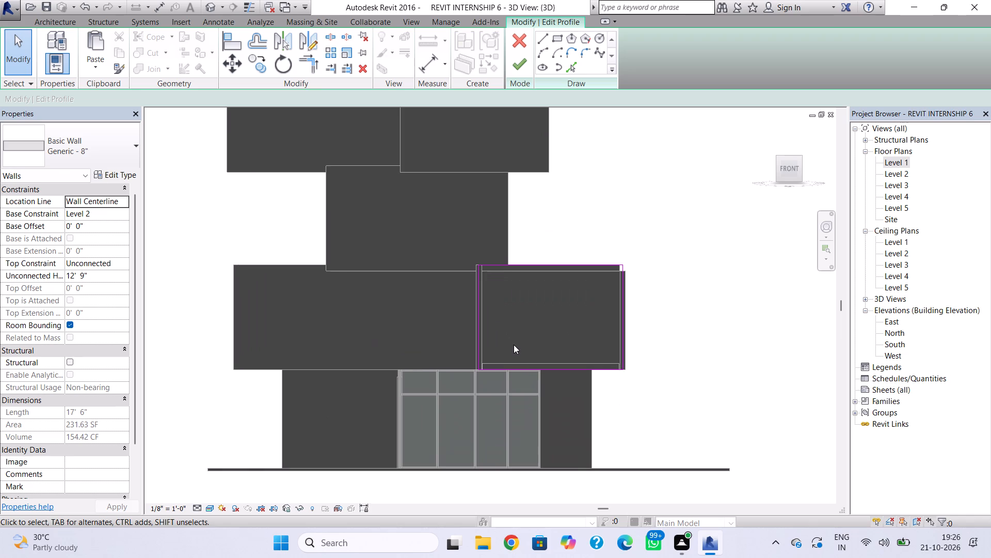
scroll(514, 345, "up", 1)
left_click(556, 41)
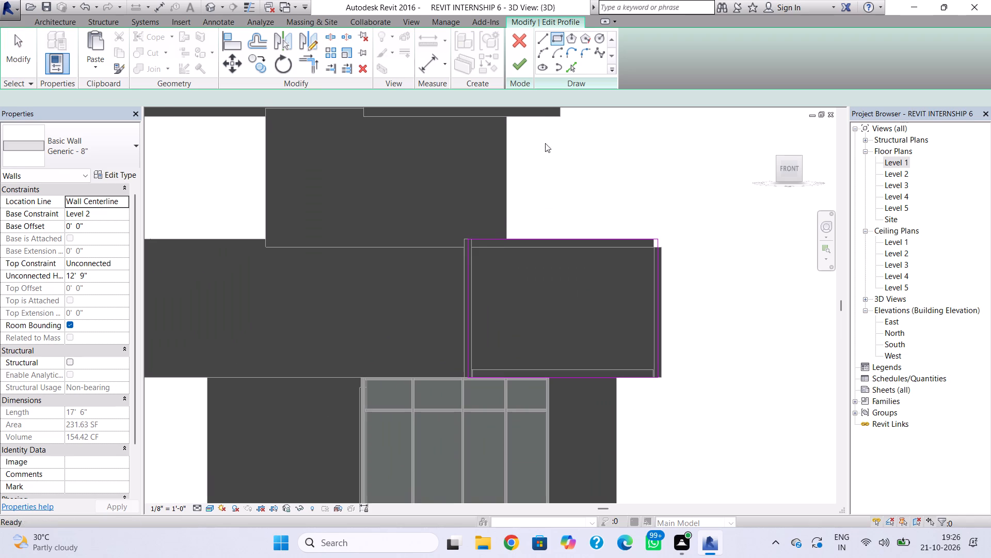
left_click(487, 259)
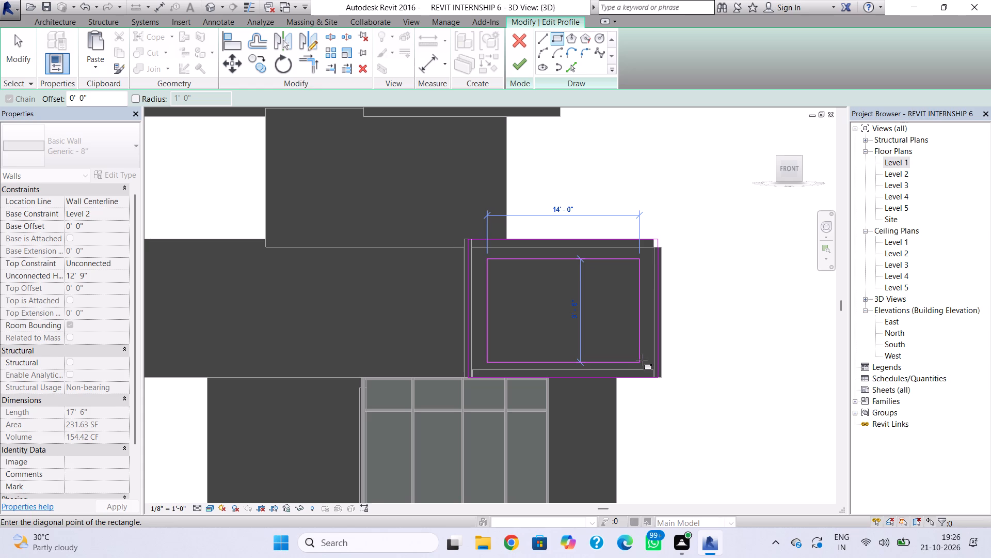
left_click(642, 359)
key("Escape")
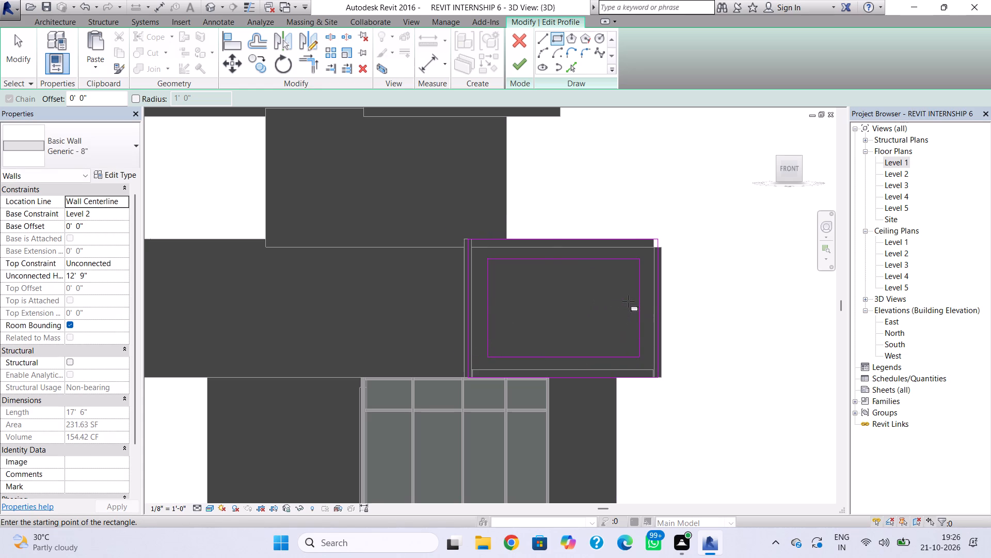
key("Escape")
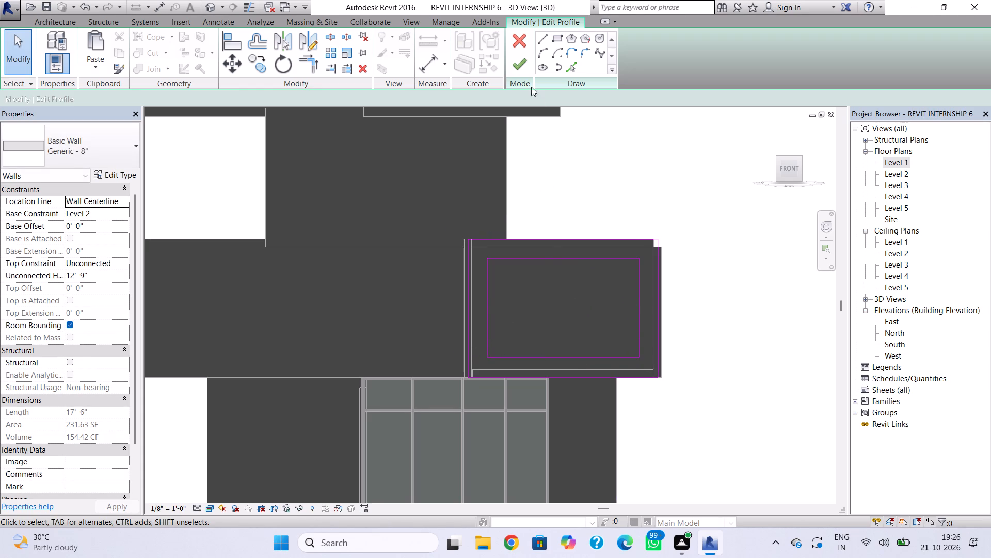
left_click(518, 61)
key("Escape")
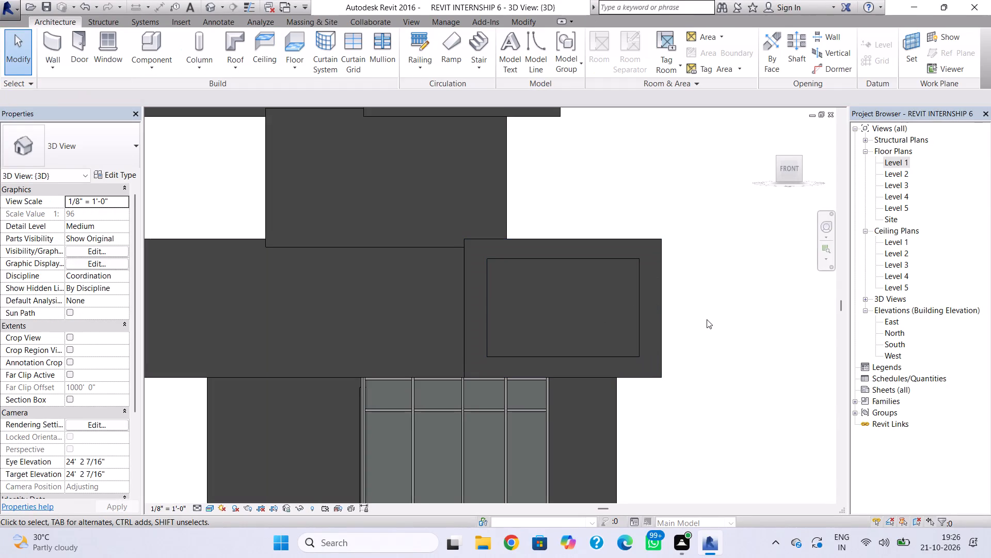
Stretch the top of the Level 2 right-side wall upward to align with the taller front wall beside it.
right_click_drag(704, 320, 621, 381, "shift")
right_click_drag(618, 379, 586, 386, "shift")
left_click(580, 295)
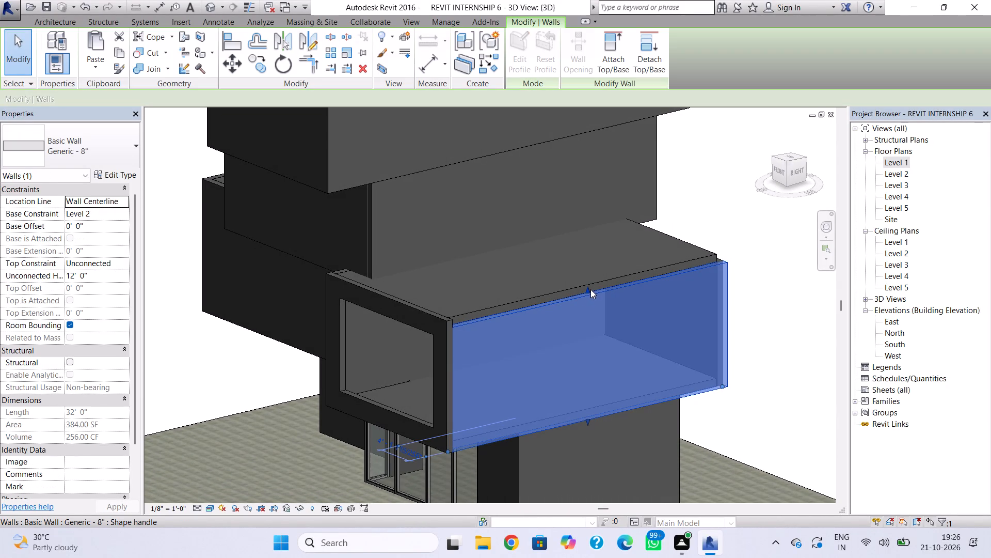
left_click_drag(590, 289, 590, 285)
key("Escape")
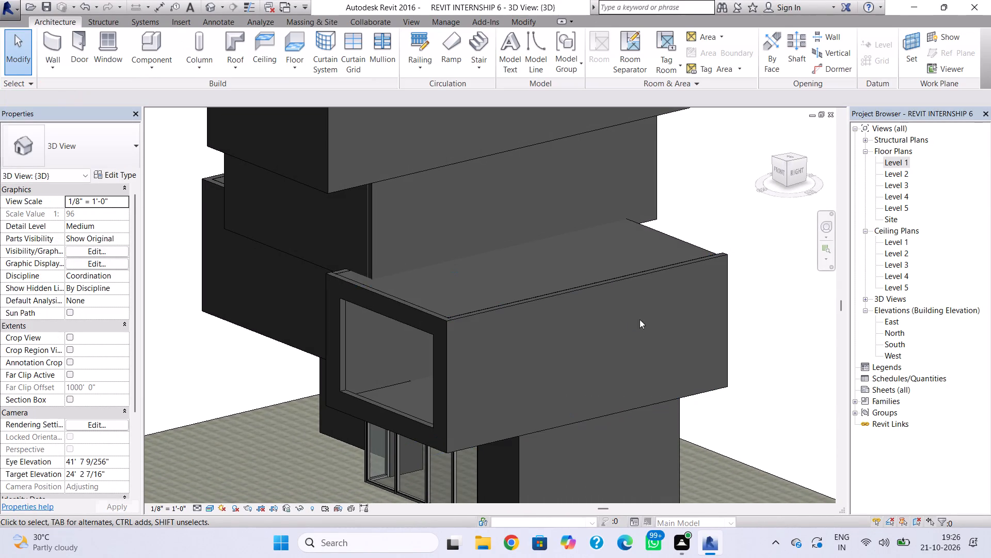
Set the unconnected height of the 17' 6" long Level 2 back wall segment to 12' 9".
right_click_drag(664, 324, 487, 344, "shift")
left_click(494, 331)
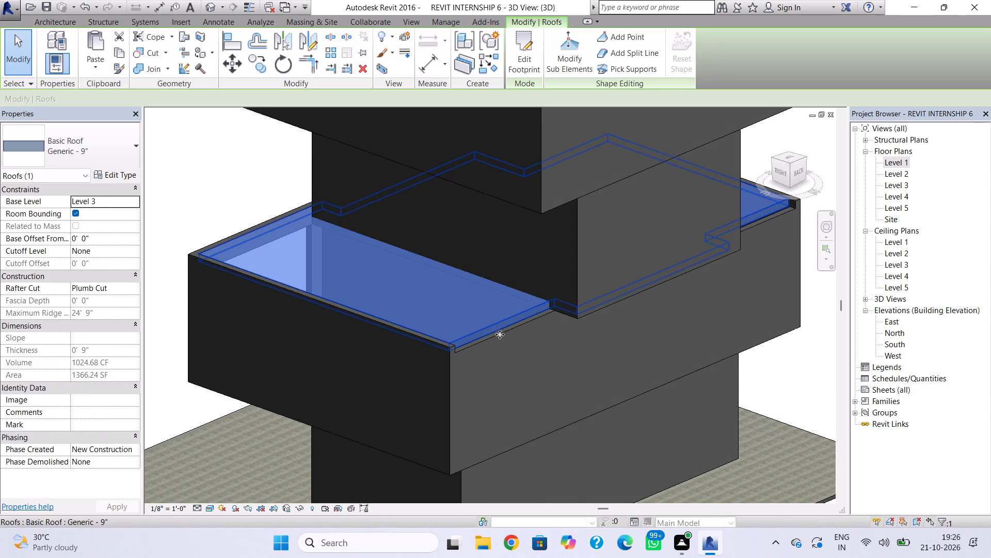
left_click(500, 336)
left_click(502, 338)
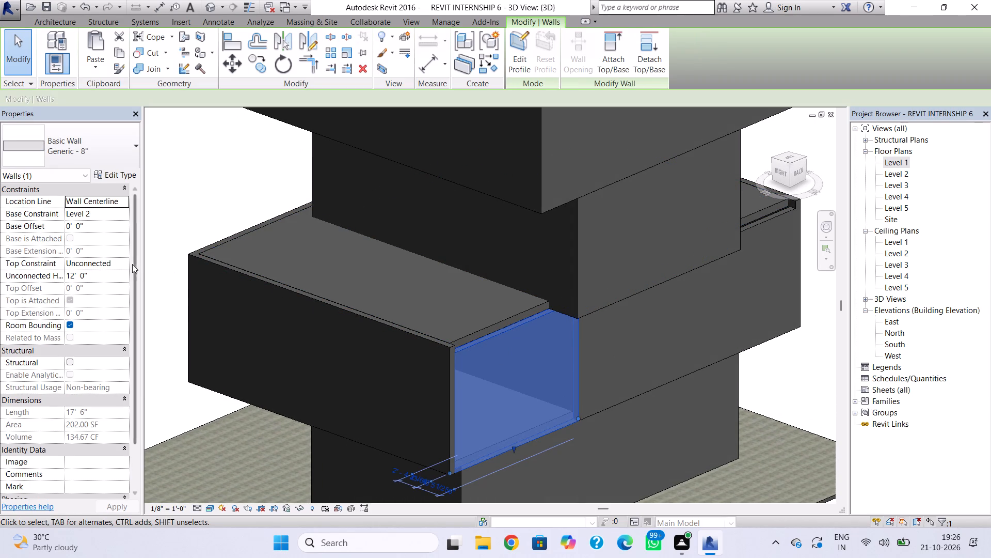
left_click(107, 271)
key("BackSpace")
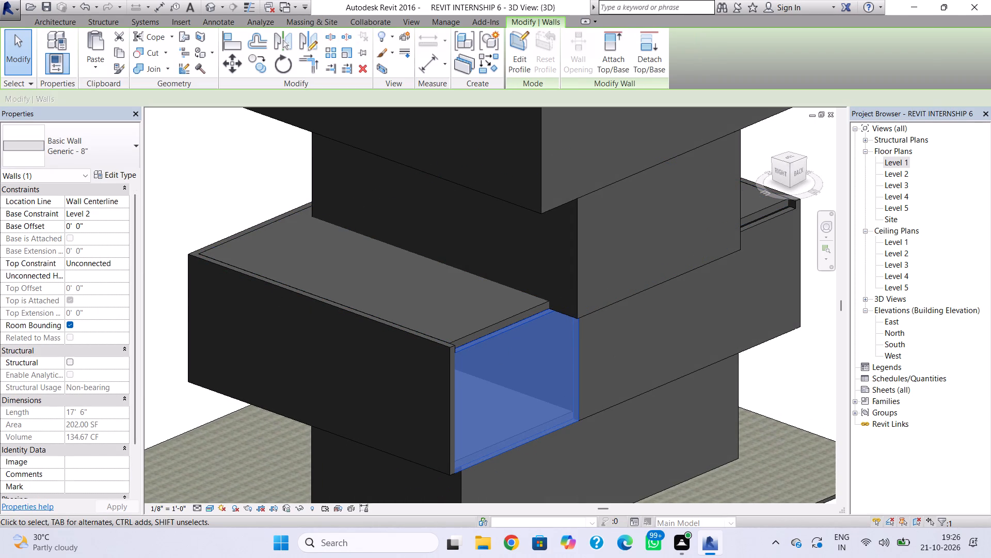
type("12'9\"")
key("Return")
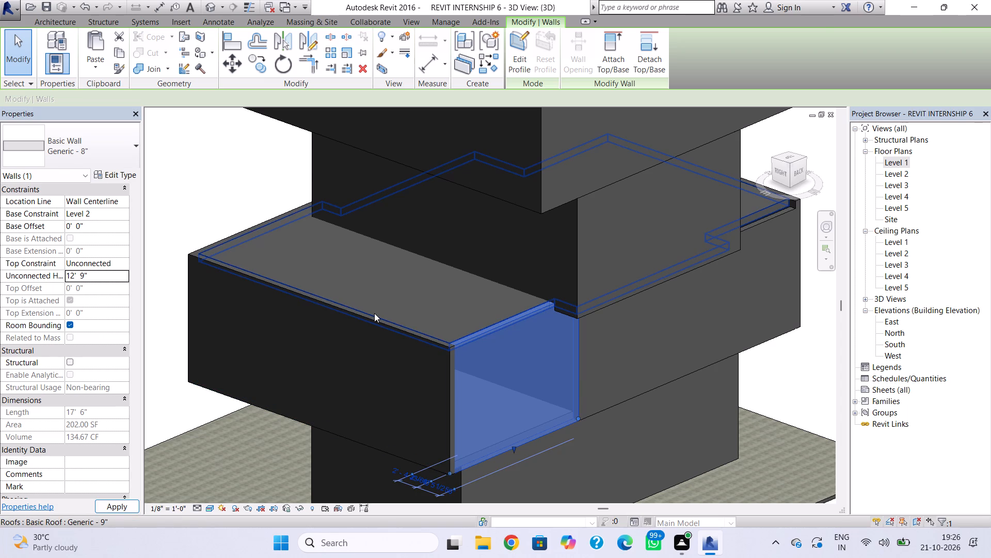
key("Escape")
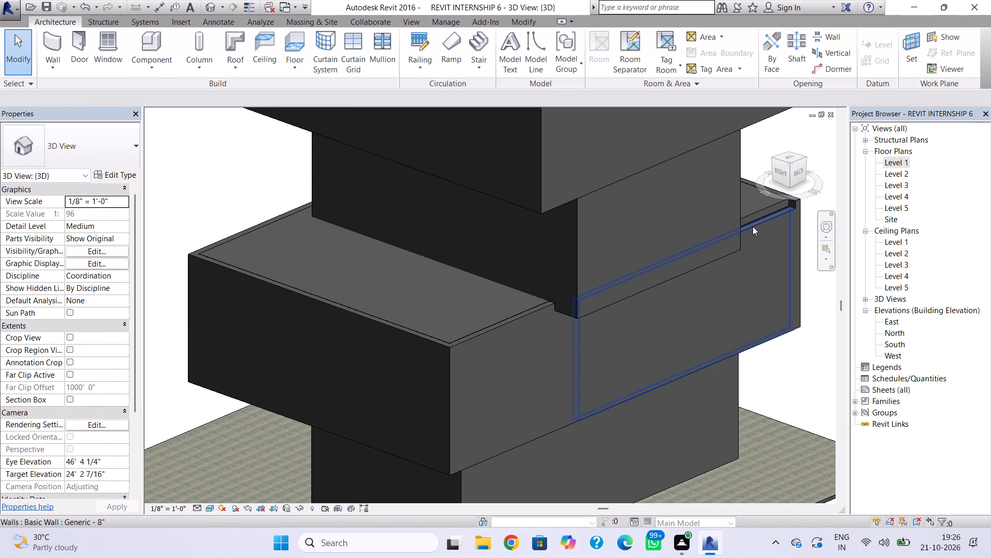
Set the unconnected height of the adjoining 29' 6" long Level 2 back wall segment to 12' 9".
left_click(759, 221)
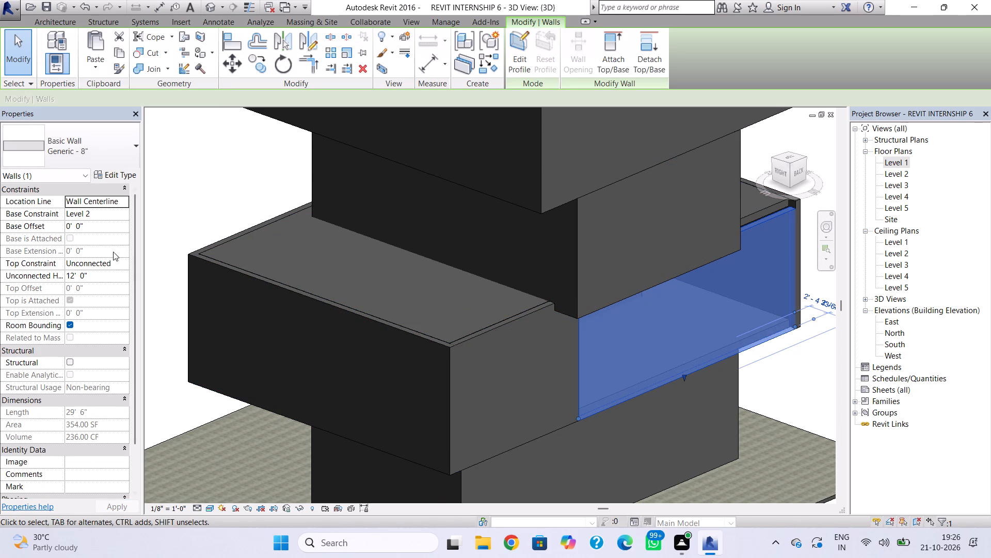
left_click(96, 273)
left_click_drag(96, 273, 49, 284)
type("12")
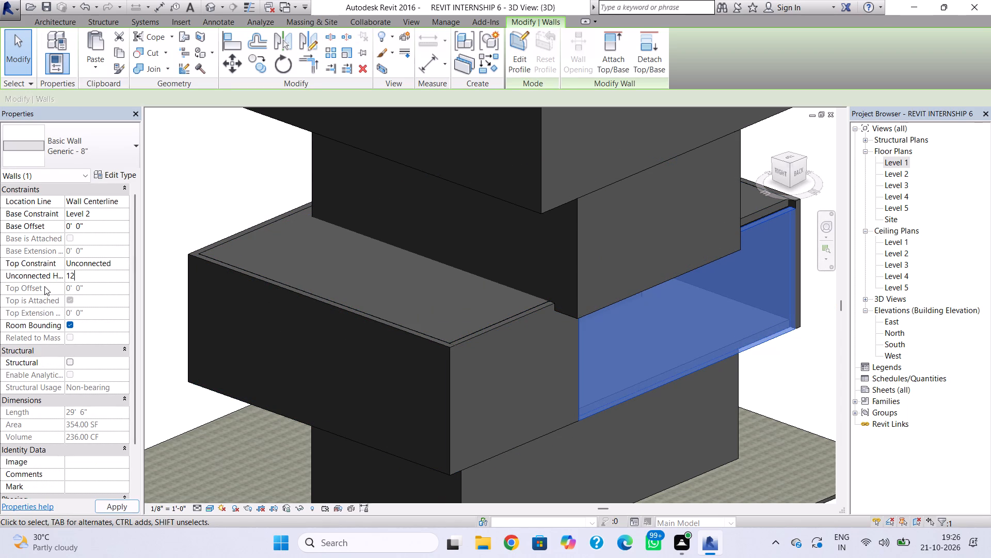
type("'9\"")
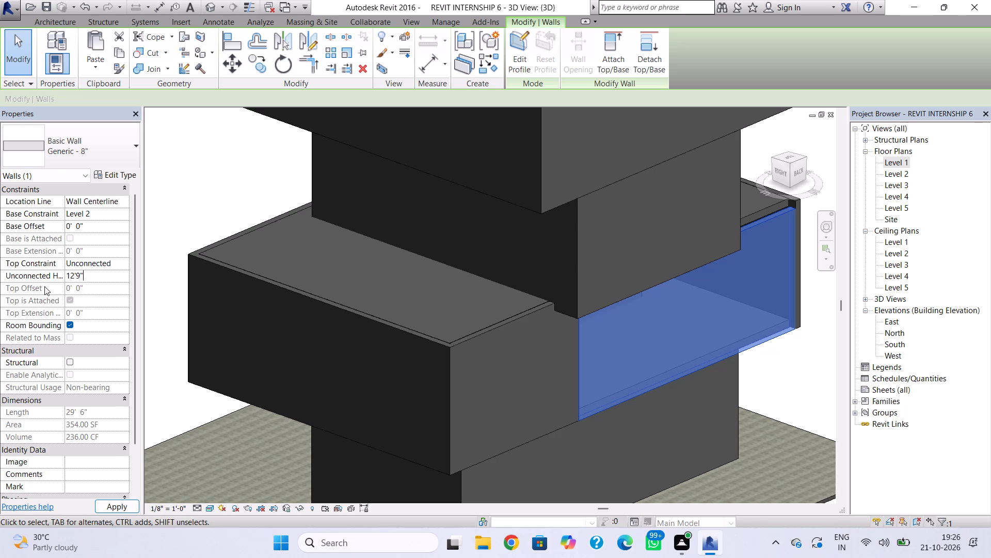
key("Return")
key("Escape")
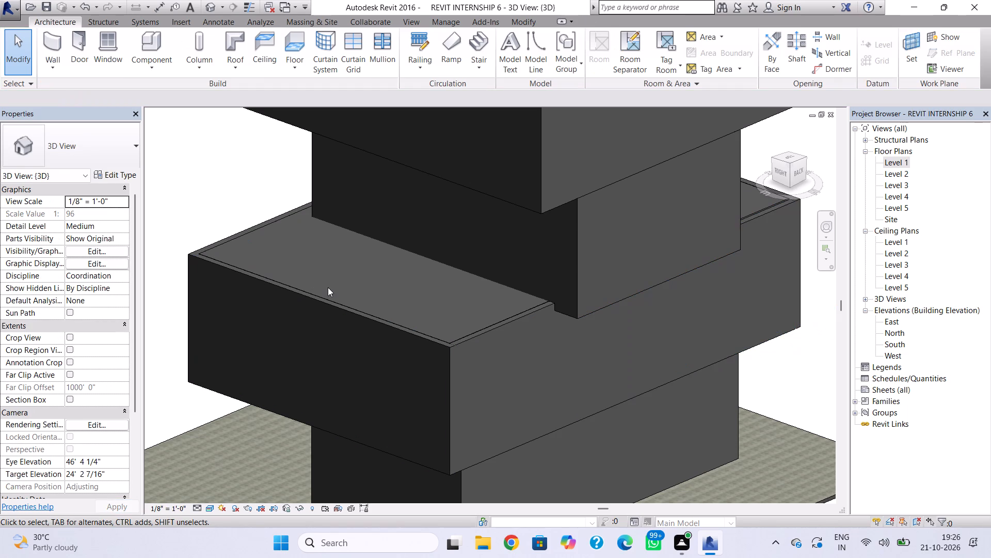
right_click_drag(257, 304, 543, 260, "shift")
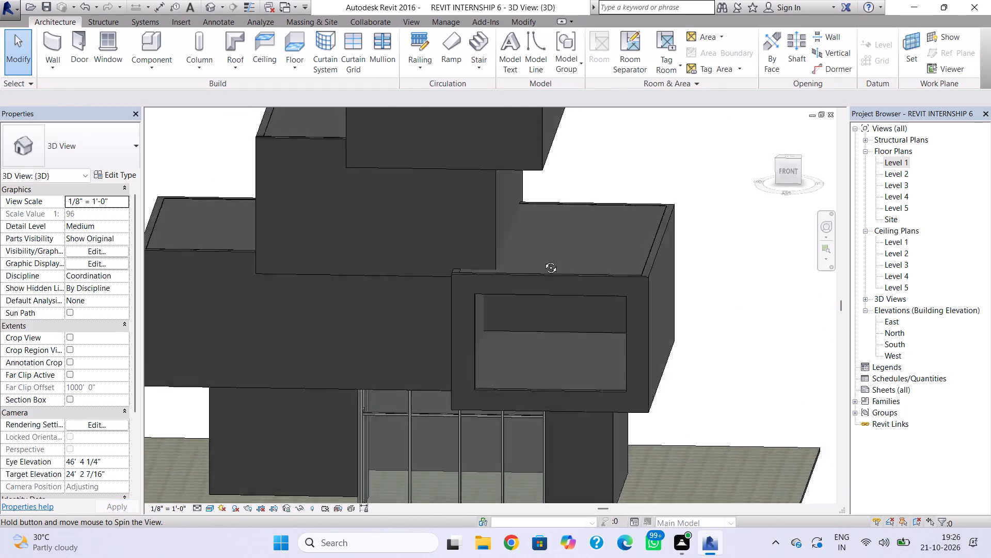
Examine the Level 2 front walls between the left volume and the projecting right volume, in 3D, front view and Level 2 plan.
right_click_drag(543, 260, 553, 258, "shift")
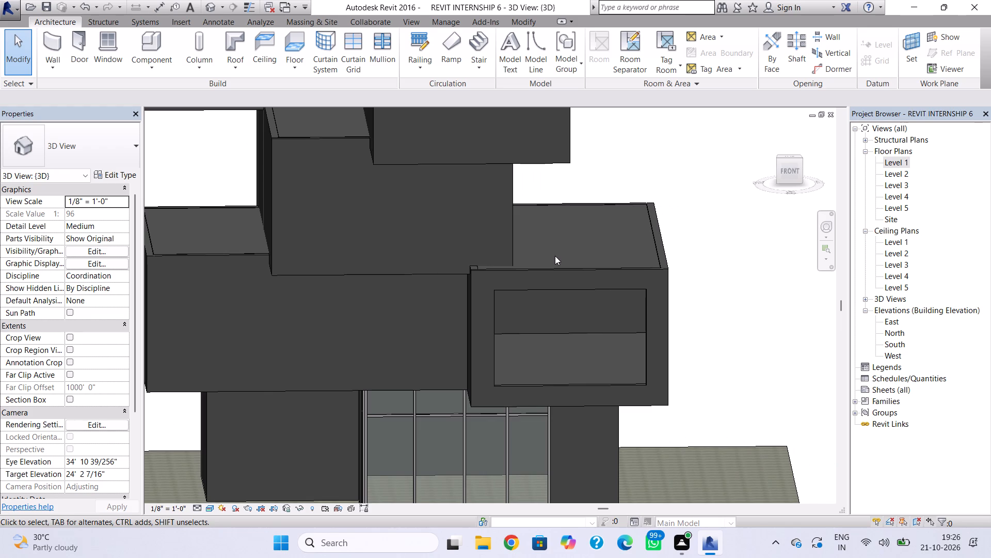
right_click_drag(370, 268, 452, 244, "shift")
left_click(332, 257)
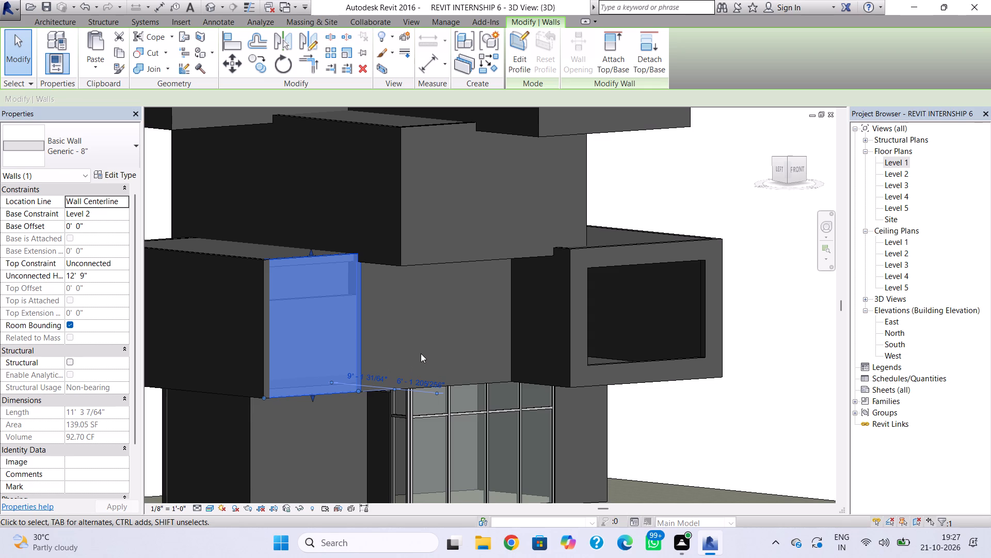
key("Escape")
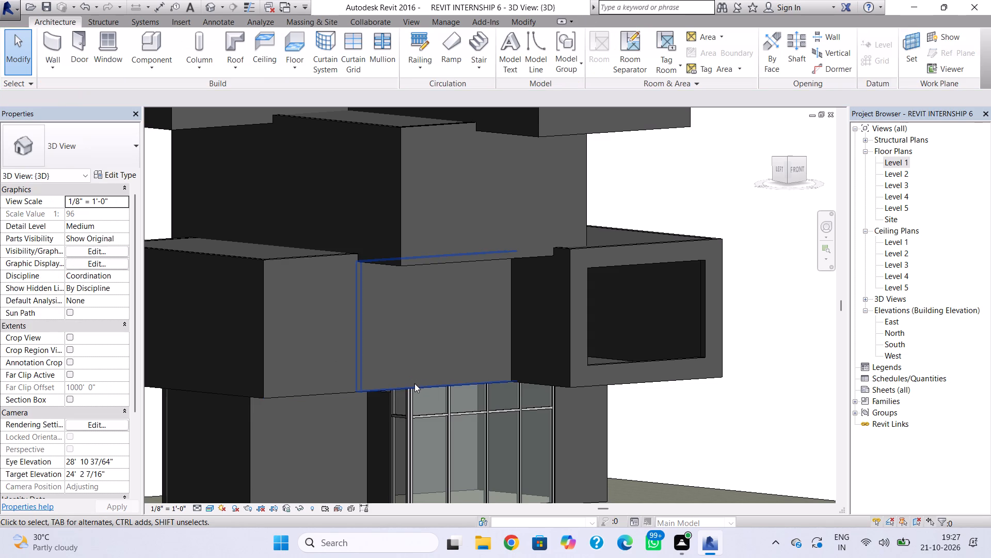
left_click(414, 385)
middle_click_drag(424, 378, 361, 372, "shift")
left_click(797, 173)
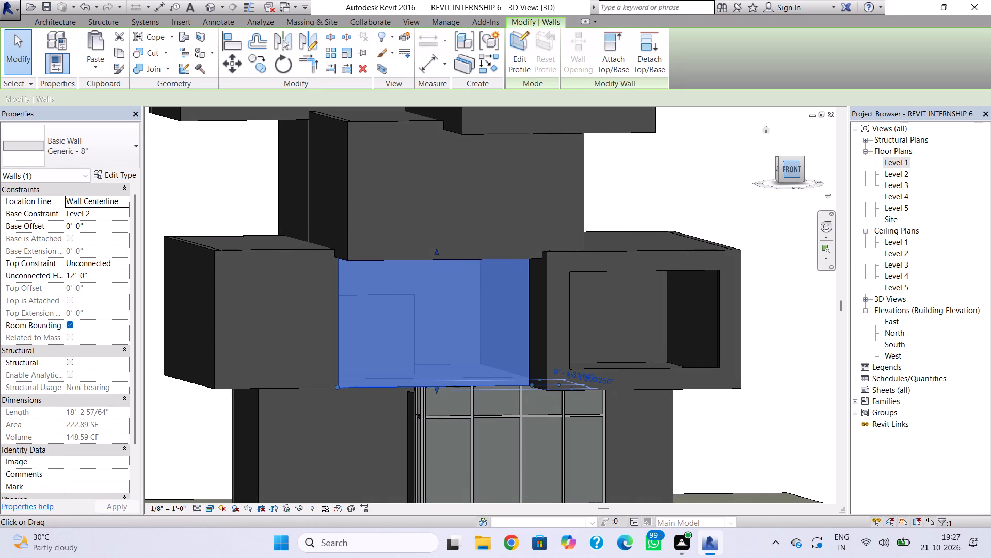
scroll(614, 225, "down", 1)
middle_click_drag(614, 225, 624, 224)
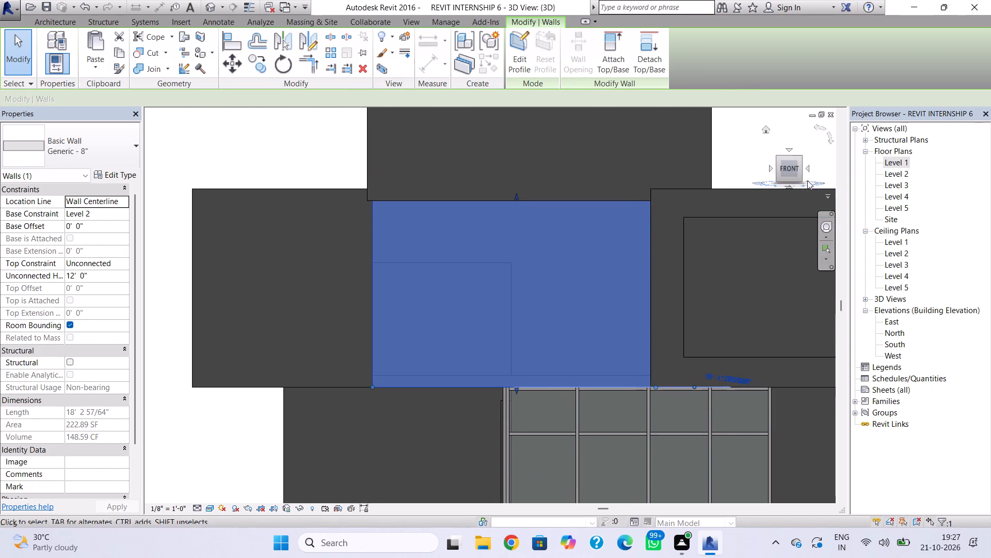
left_click(790, 175)
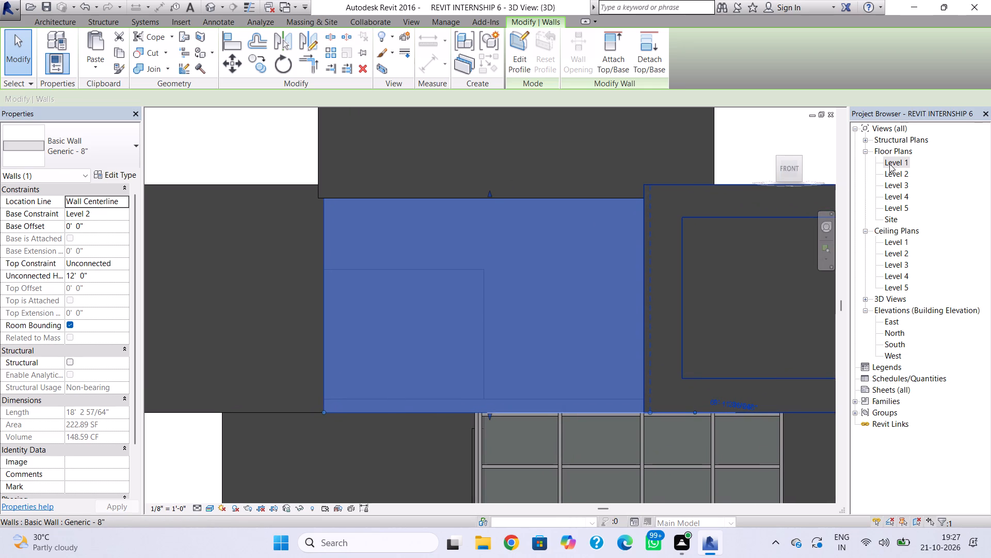
double_click(894, 174)
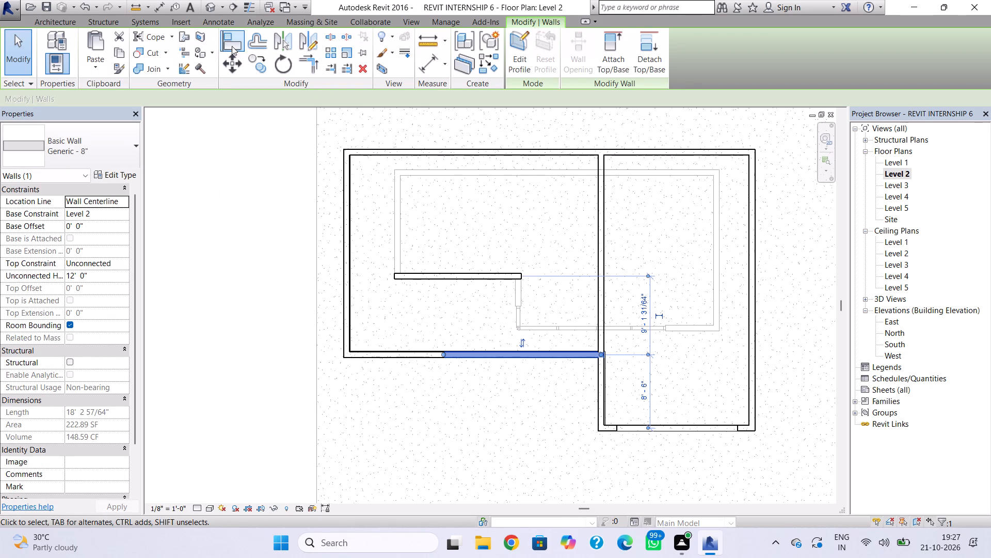
left_click(207, 11)
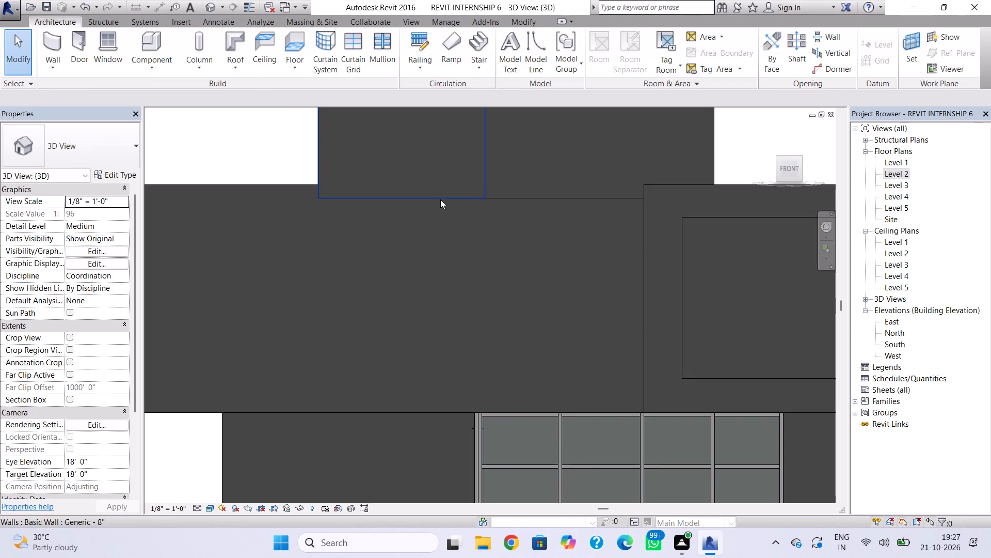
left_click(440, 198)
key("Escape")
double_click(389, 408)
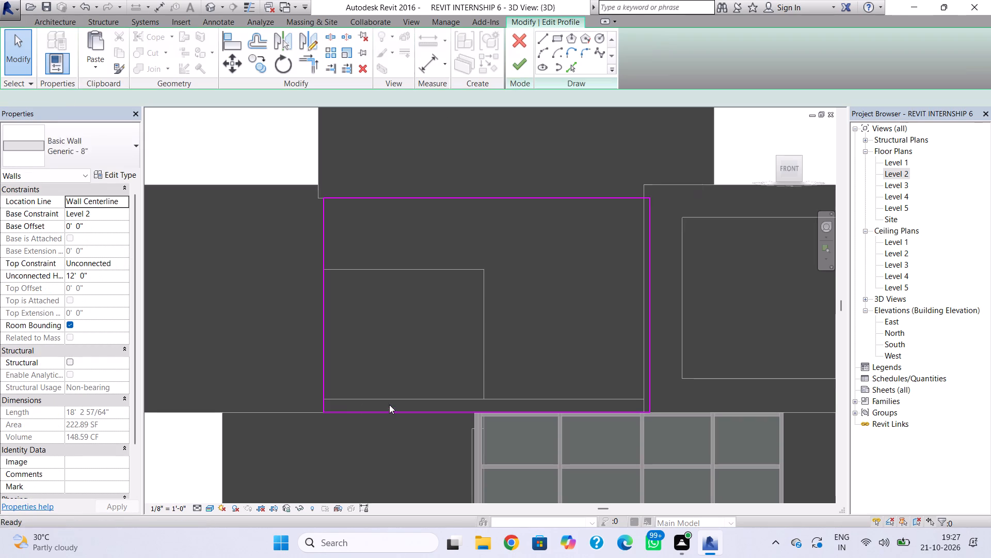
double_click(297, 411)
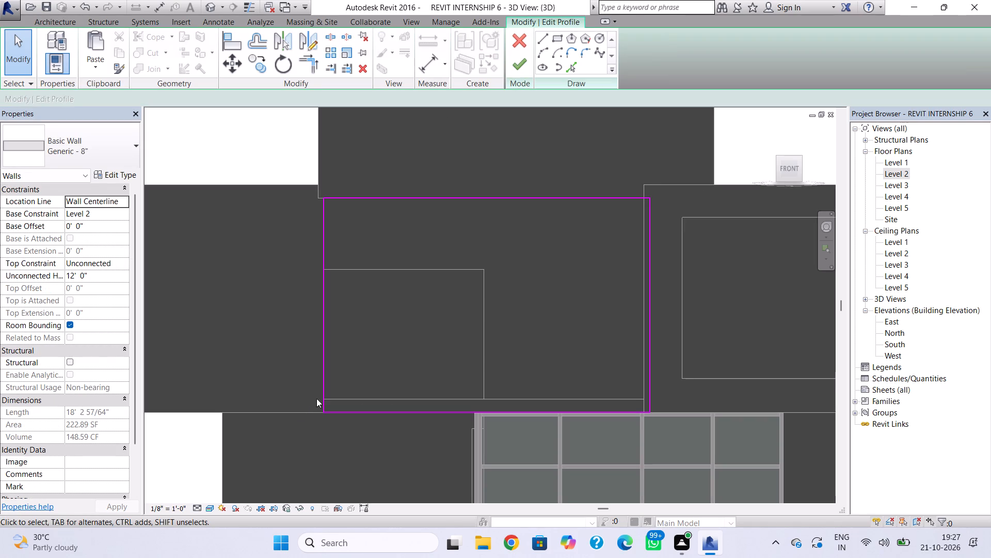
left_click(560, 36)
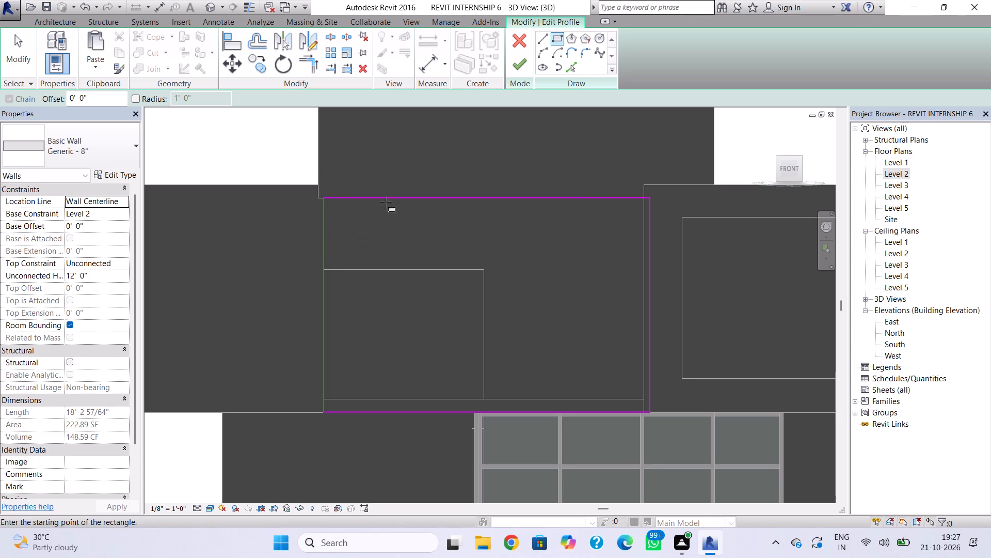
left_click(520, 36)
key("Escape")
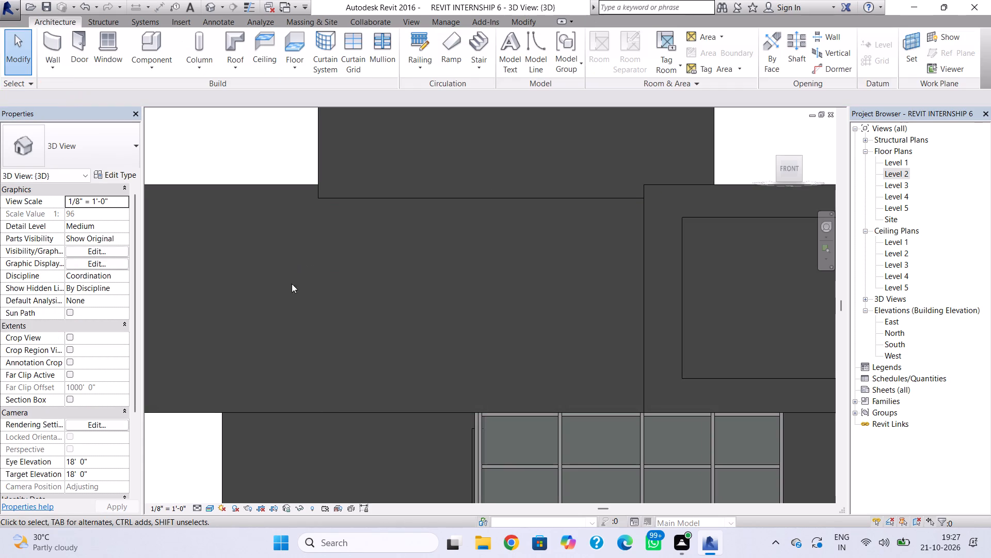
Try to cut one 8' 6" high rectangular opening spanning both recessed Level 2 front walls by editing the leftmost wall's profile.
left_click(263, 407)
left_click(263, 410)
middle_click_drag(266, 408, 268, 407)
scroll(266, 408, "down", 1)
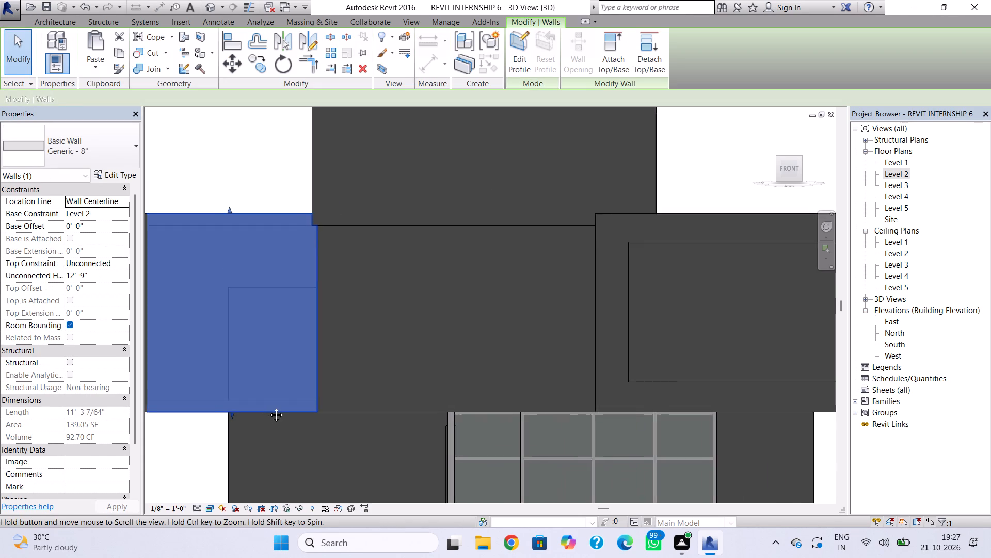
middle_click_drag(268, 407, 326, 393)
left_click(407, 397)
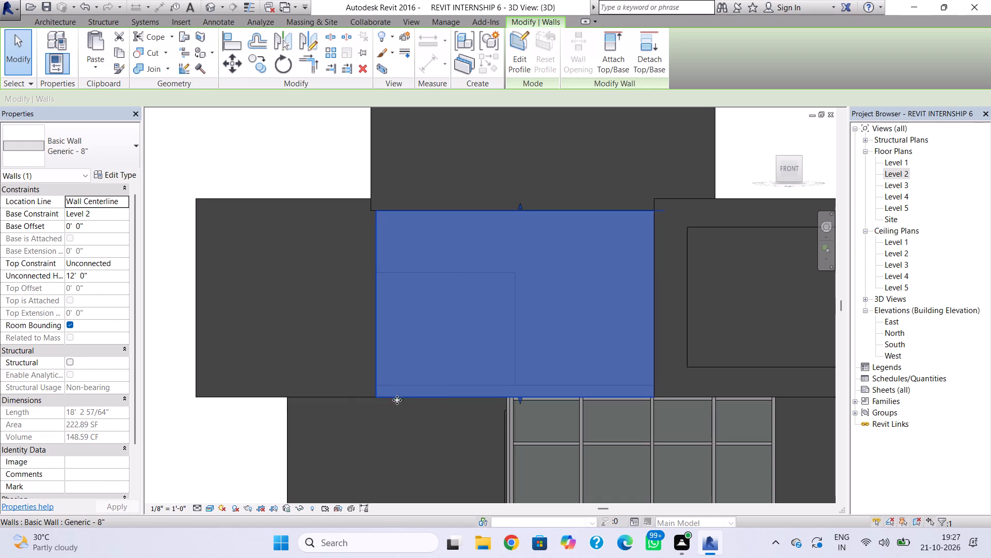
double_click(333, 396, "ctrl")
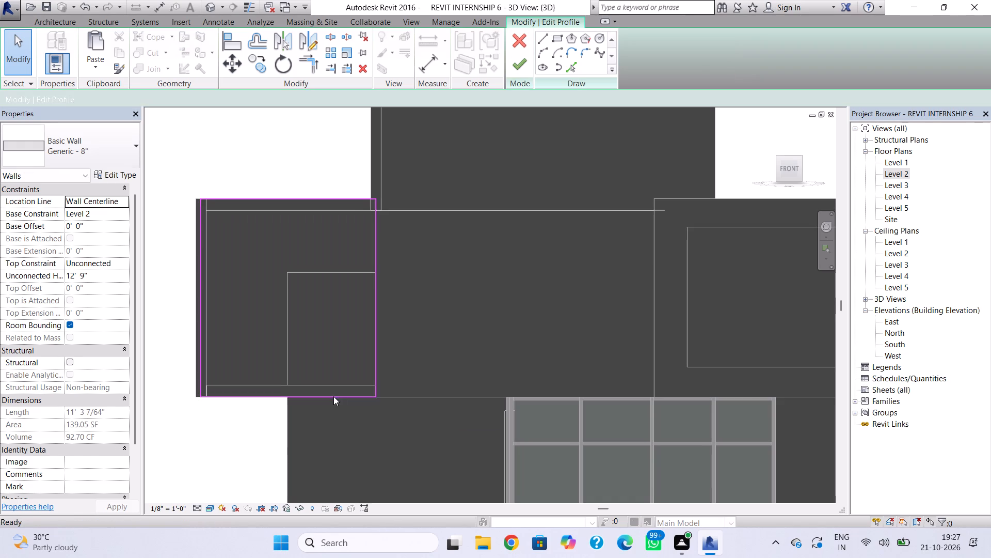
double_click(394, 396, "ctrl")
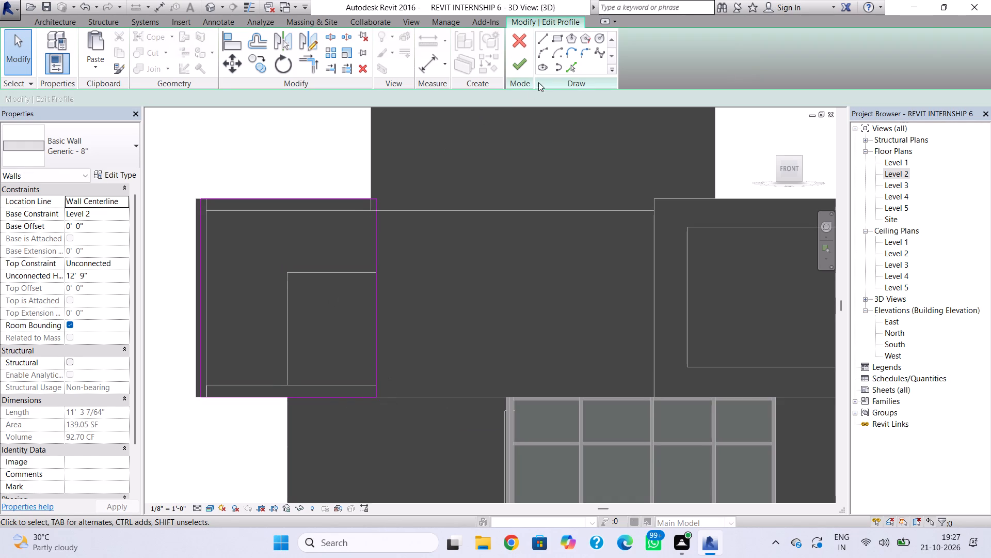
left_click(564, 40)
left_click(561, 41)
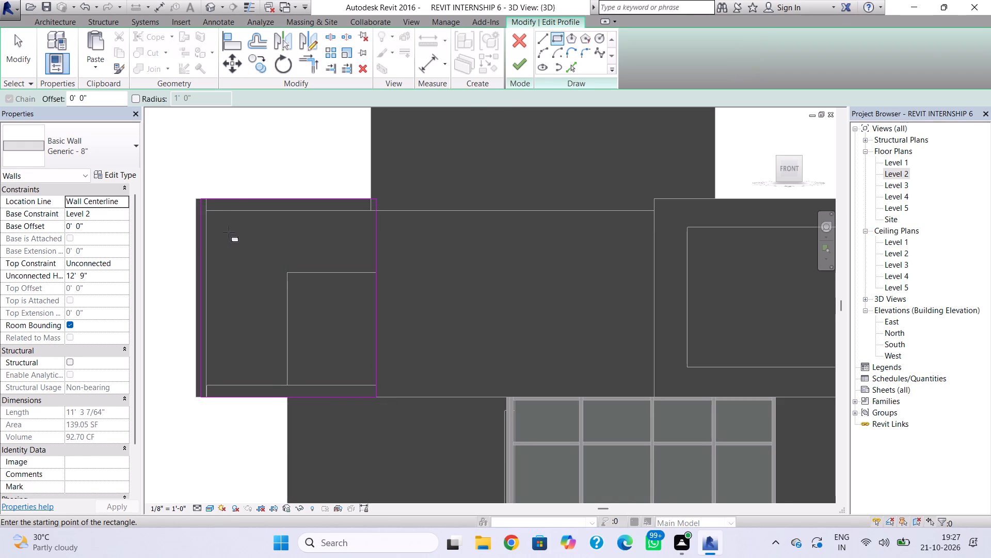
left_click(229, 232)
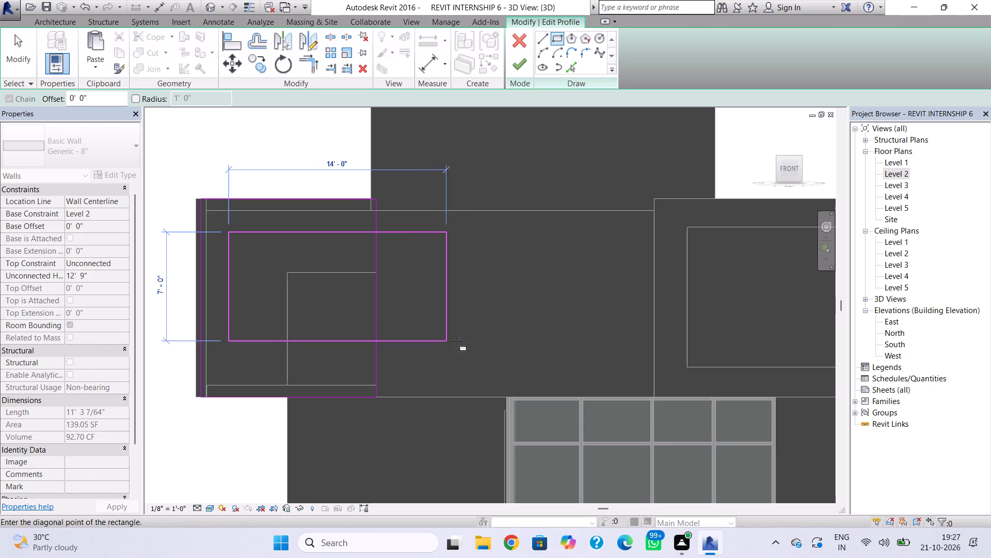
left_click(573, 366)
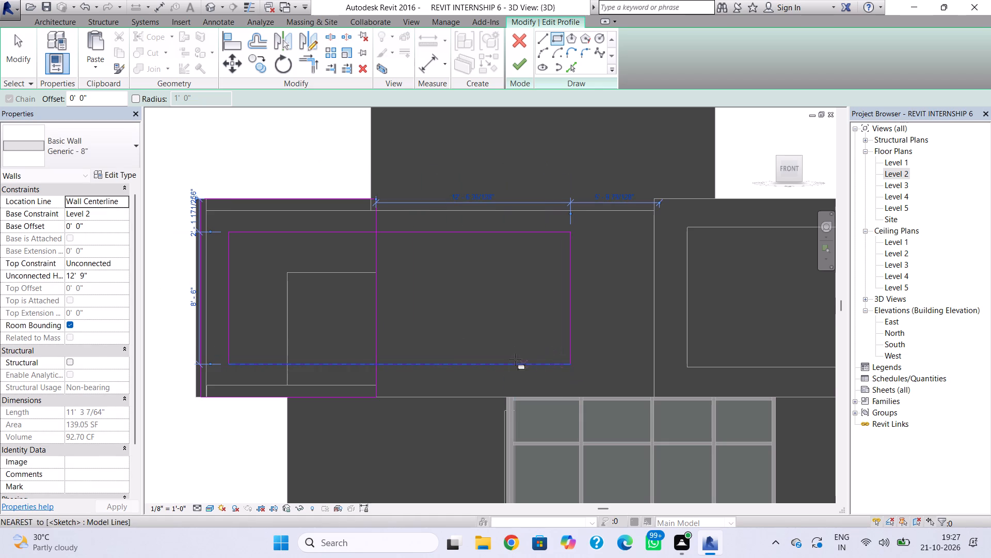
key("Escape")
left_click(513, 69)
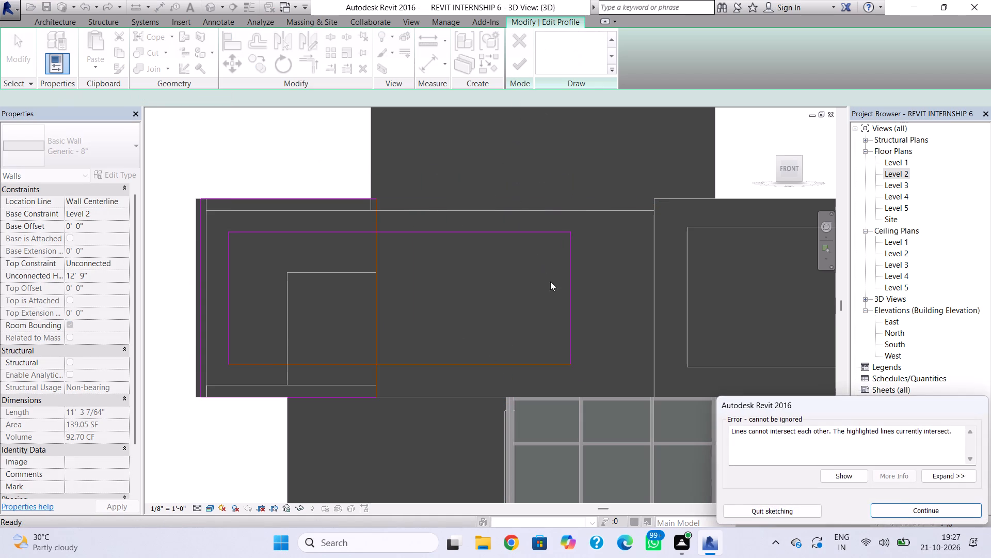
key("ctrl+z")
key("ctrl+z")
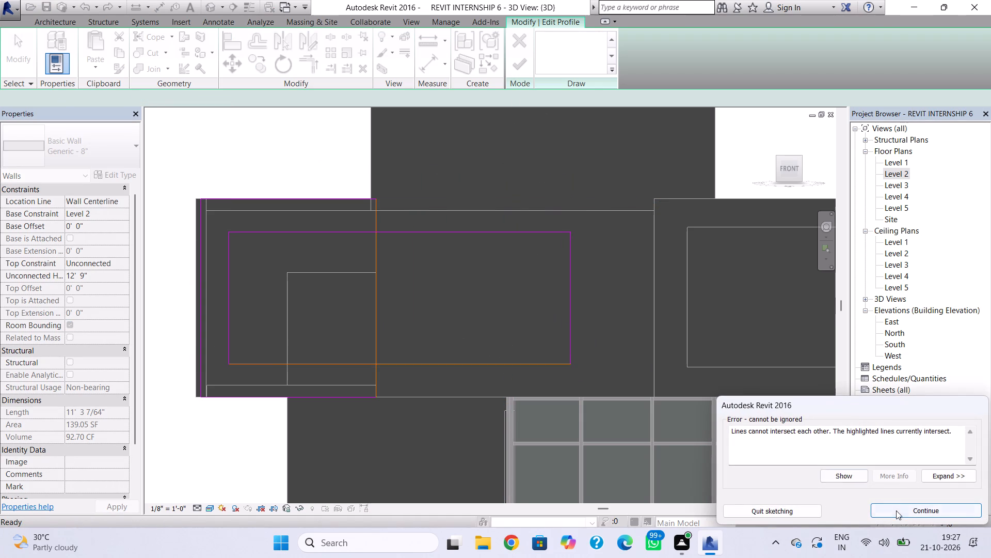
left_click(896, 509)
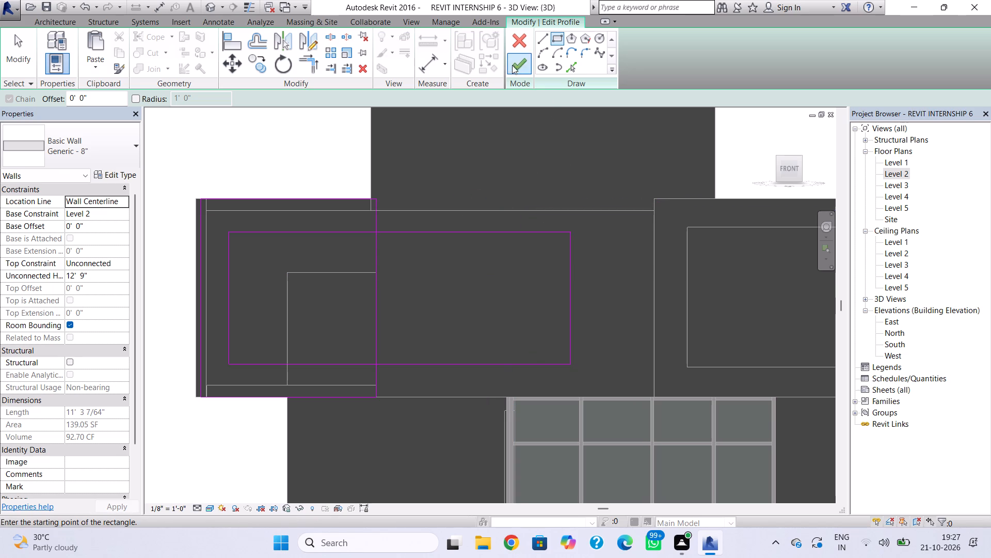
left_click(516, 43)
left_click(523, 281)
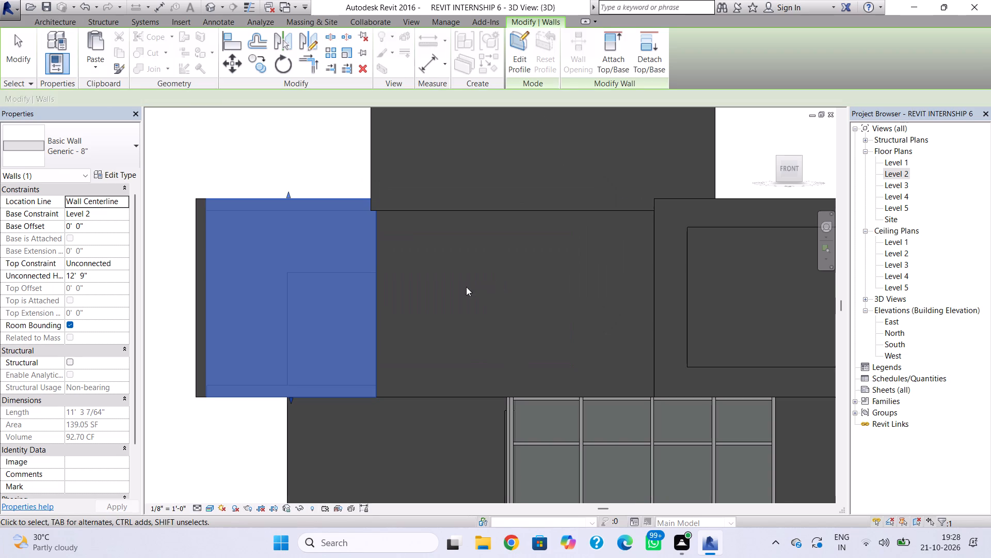
Edit the profile of the leftmost Level 2 front wall, cutting a rectangular opening about 8' 6" wide by 9' high inside its outline.
left_click(516, 50)
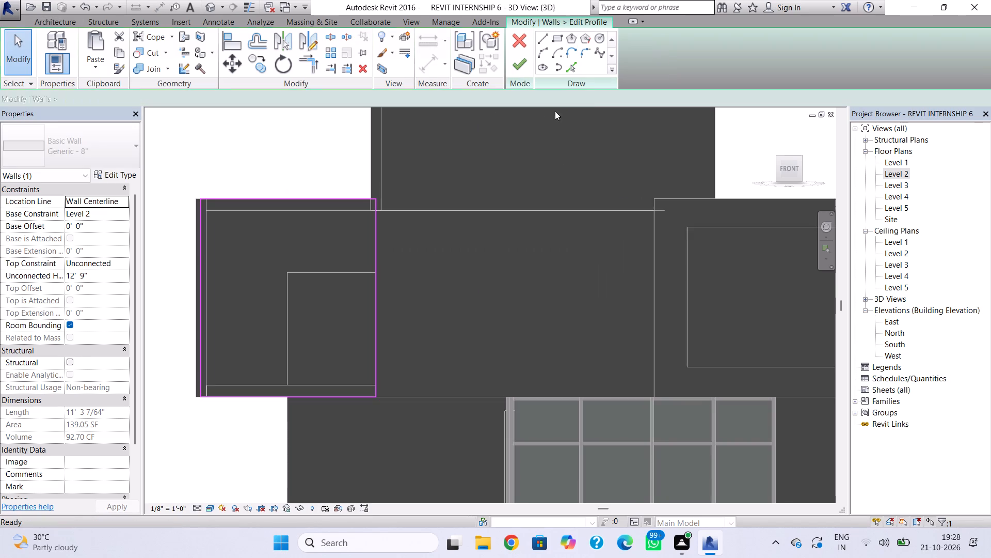
left_click(551, 38)
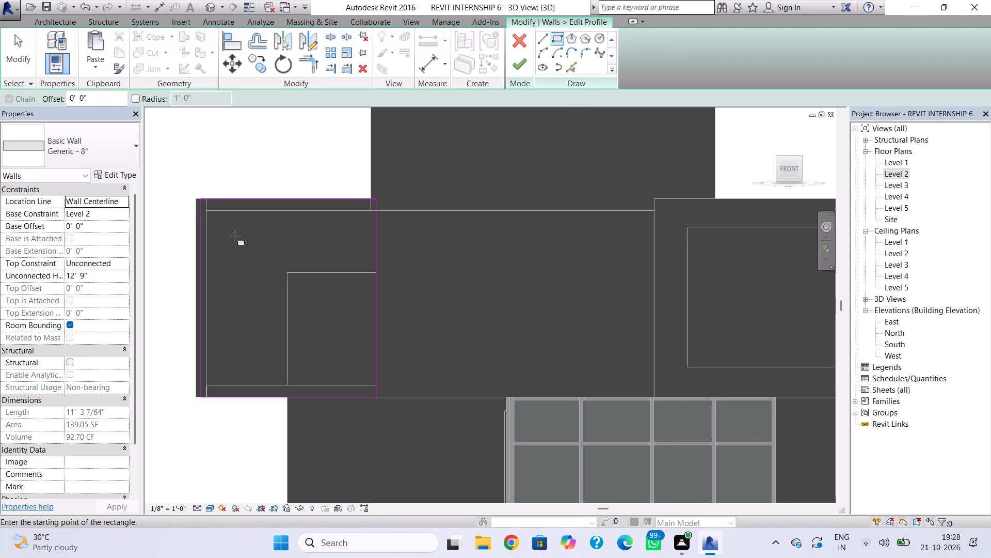
left_click(229, 233)
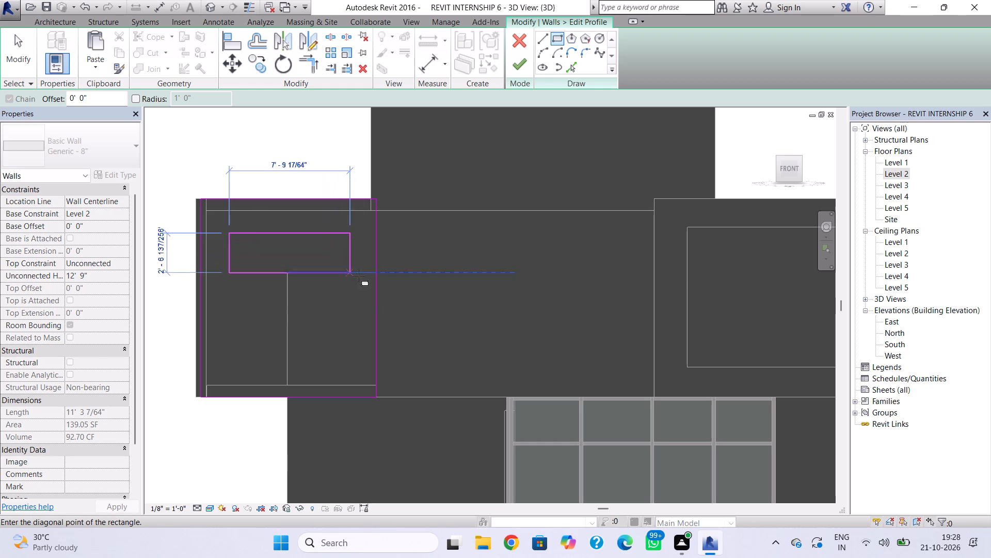
left_click(363, 370)
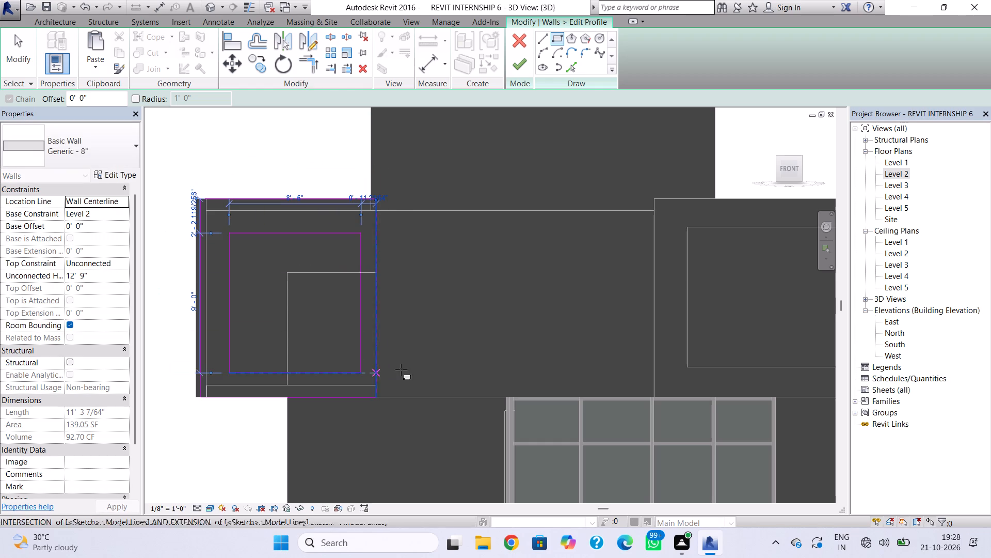
key("Escape")
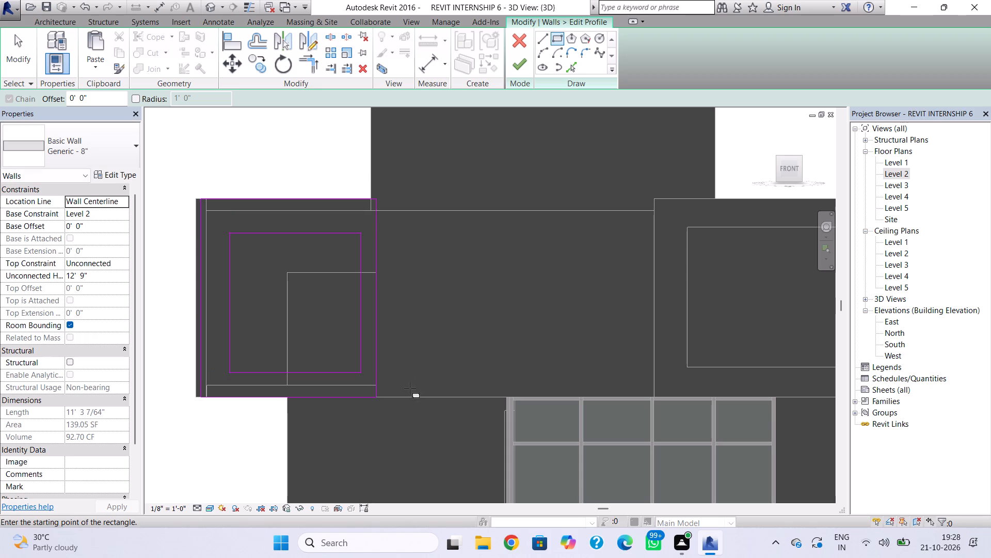
left_click(519, 66)
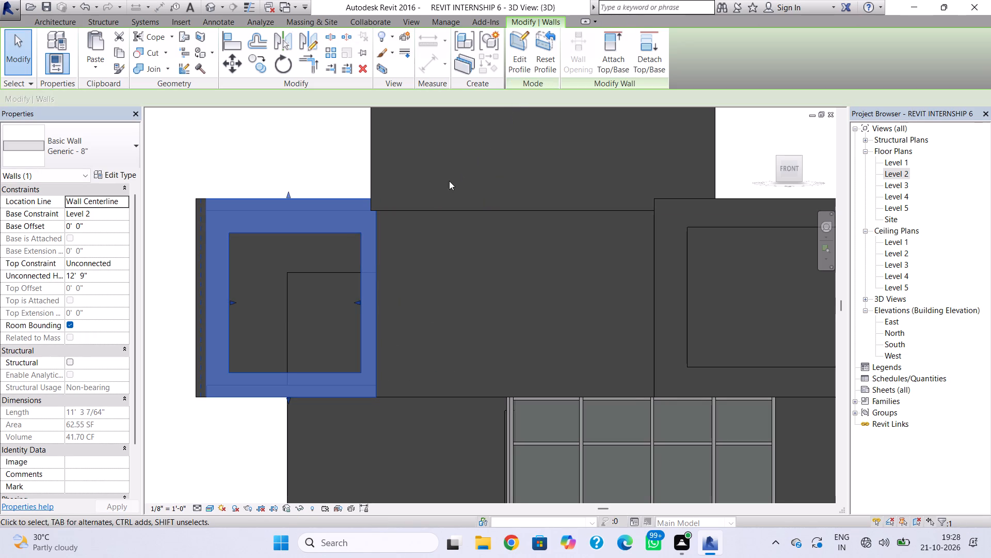
Edit the profile of the middle Level 2 front wall, cutting a rectangular opening about 16' wide, level with the opening in the leftmost wall.
left_click(425, 393)
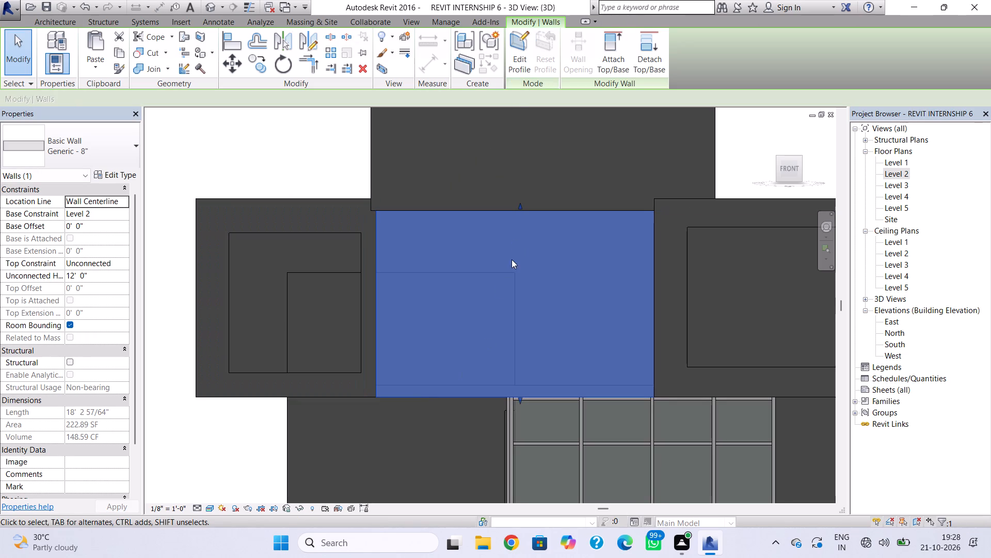
double_click(464, 394)
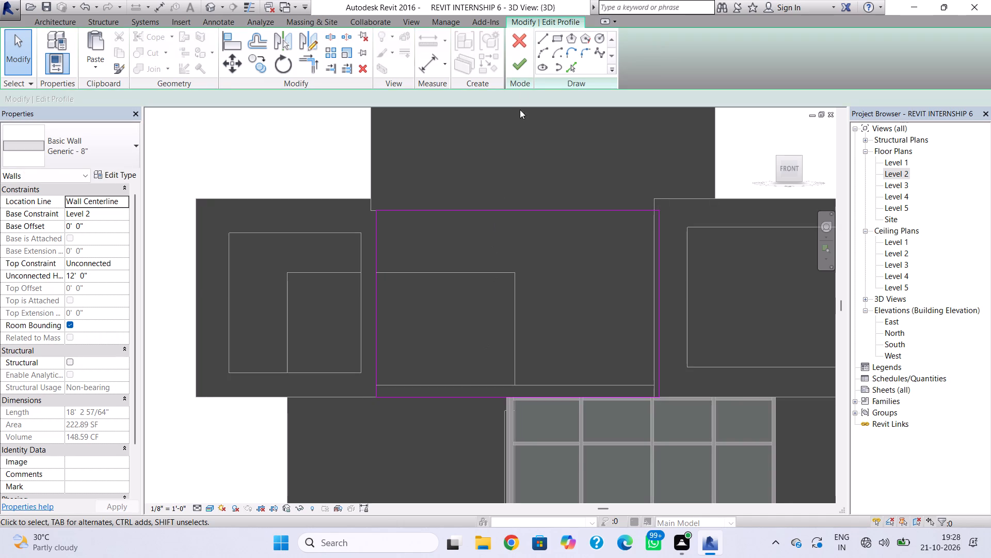
left_click(554, 34)
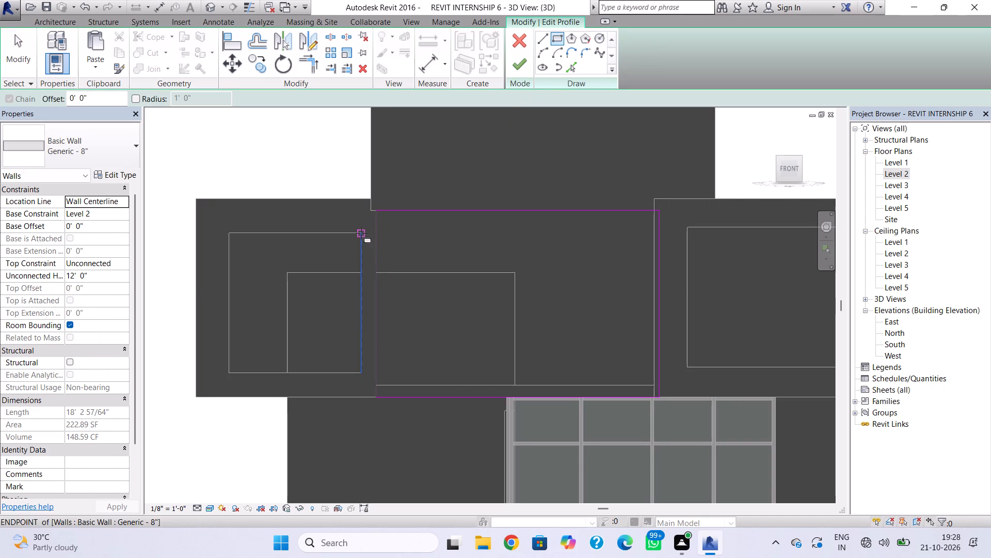
left_click(387, 233)
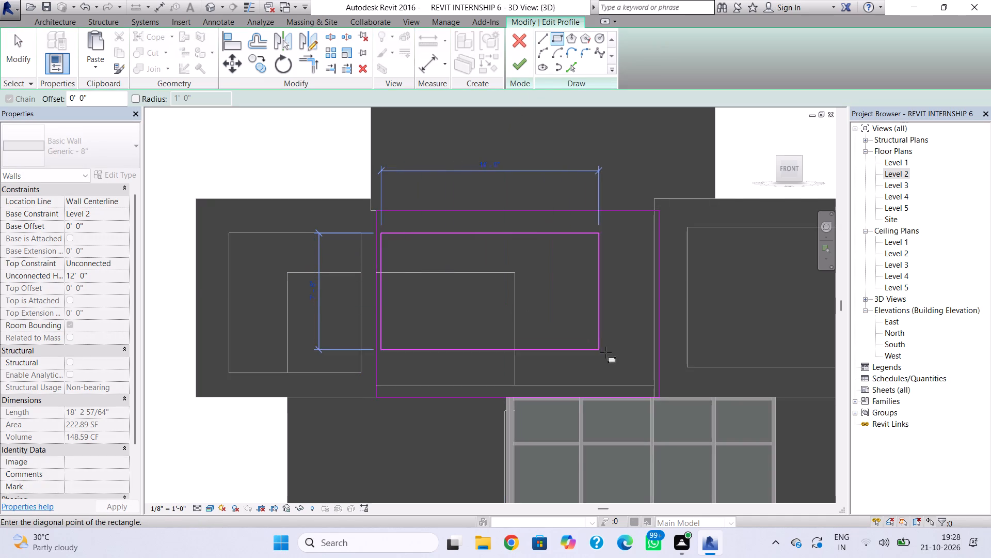
left_click(628, 374)
key("Escape")
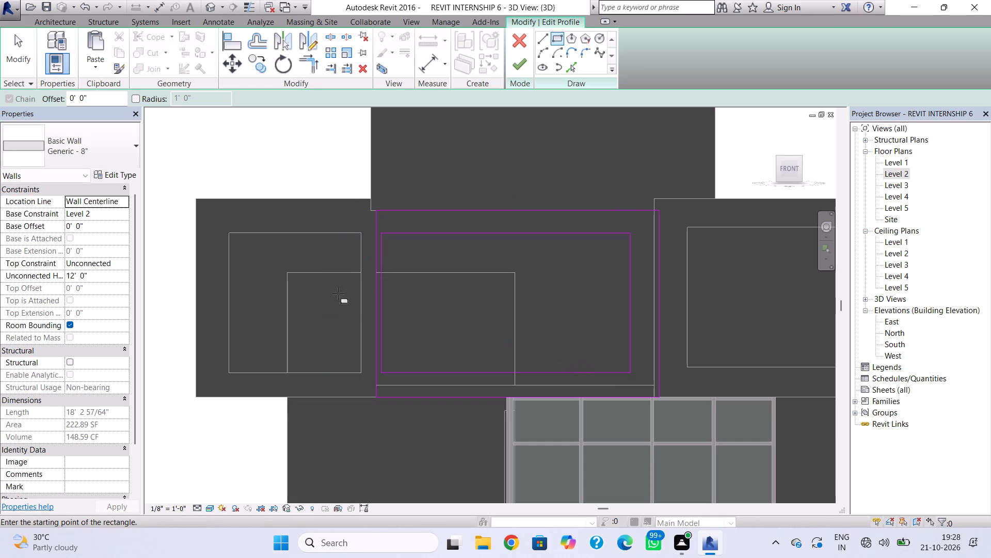
left_click(518, 70)
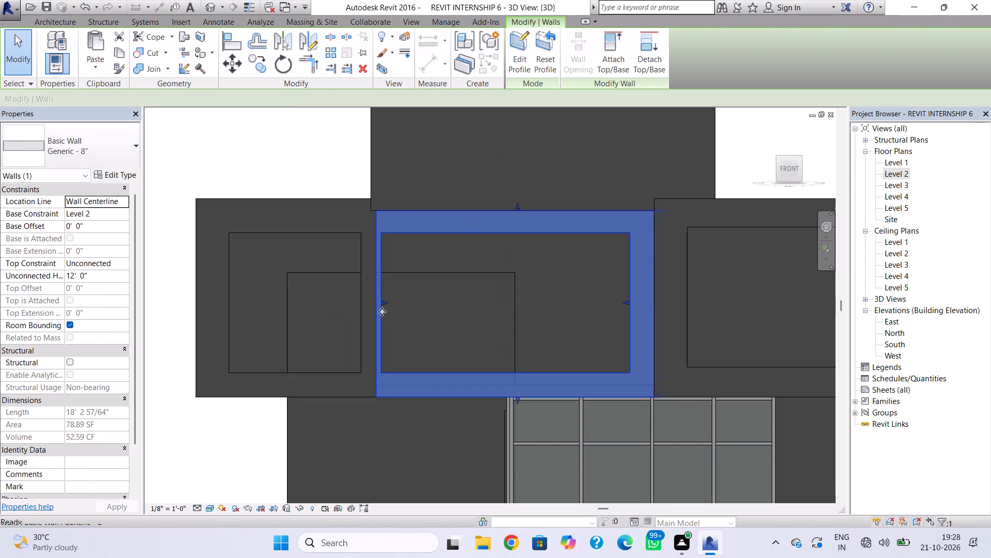
Stretch the right edge of the leftmost Level 2 front wall's opening to just short of the wall's right end.
key("Escape")
scroll(388, 308, "up", 1)
middle_click_drag(388, 308, 420, 295)
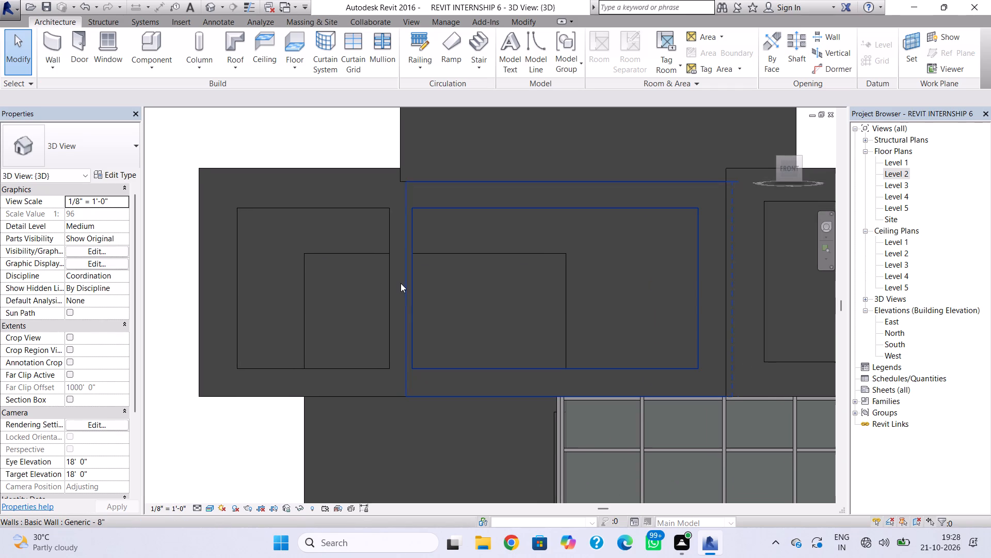
left_click(410, 288)
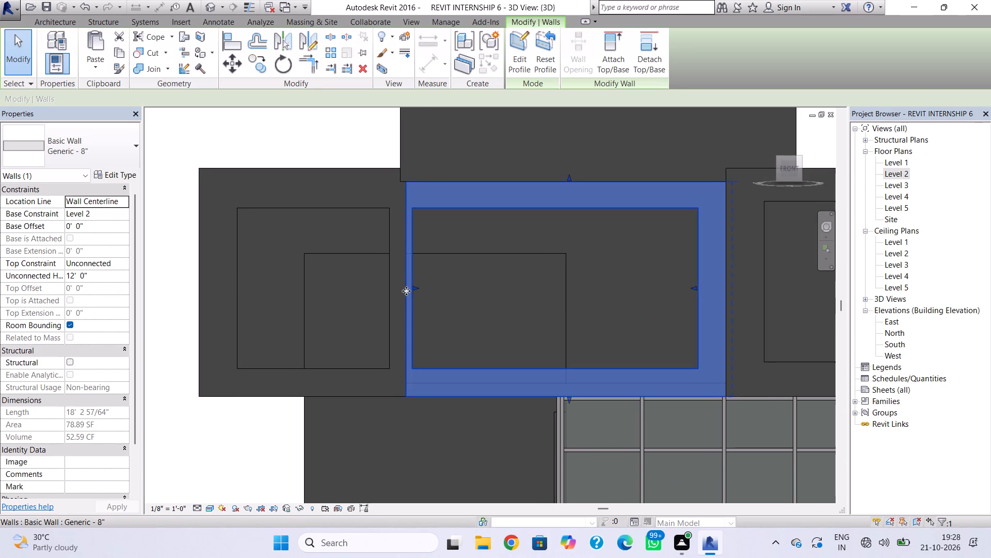
scroll(402, 292, "up", 4)
left_click(381, 301)
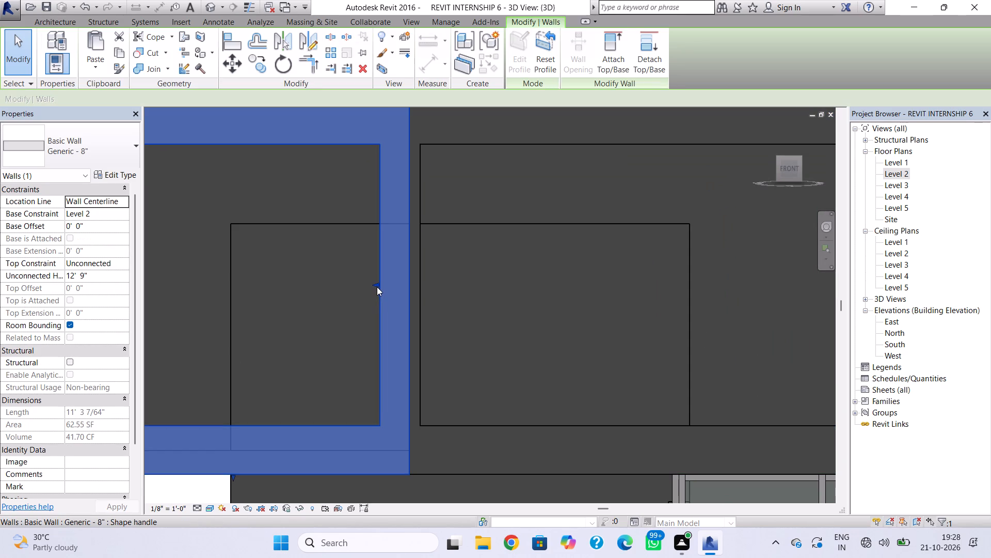
left_click_drag(376, 286, 405, 289)
left_click(455, 282)
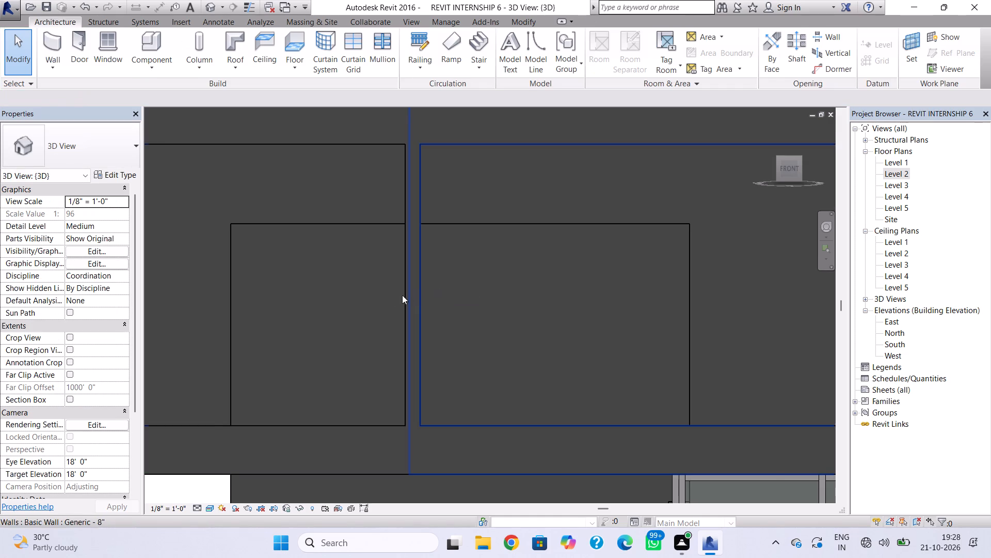
Open the leftmost Level 2 front wall's profile for editing and delete the opening's right edge line.
double_click(404, 294)
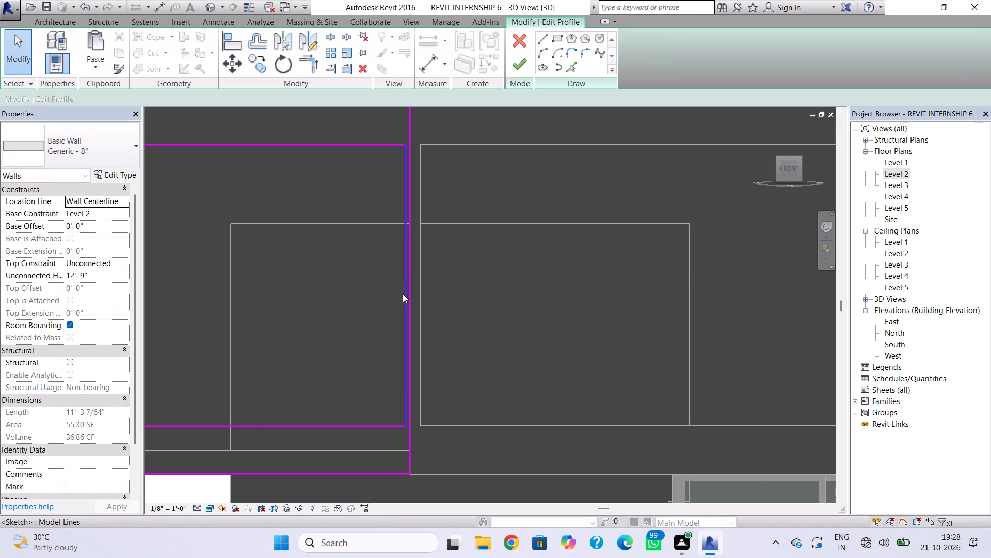
scroll(403, 295, "down", 1)
middle_click_drag(403, 297, 415, 322)
scroll(426, 191, "up", 1)
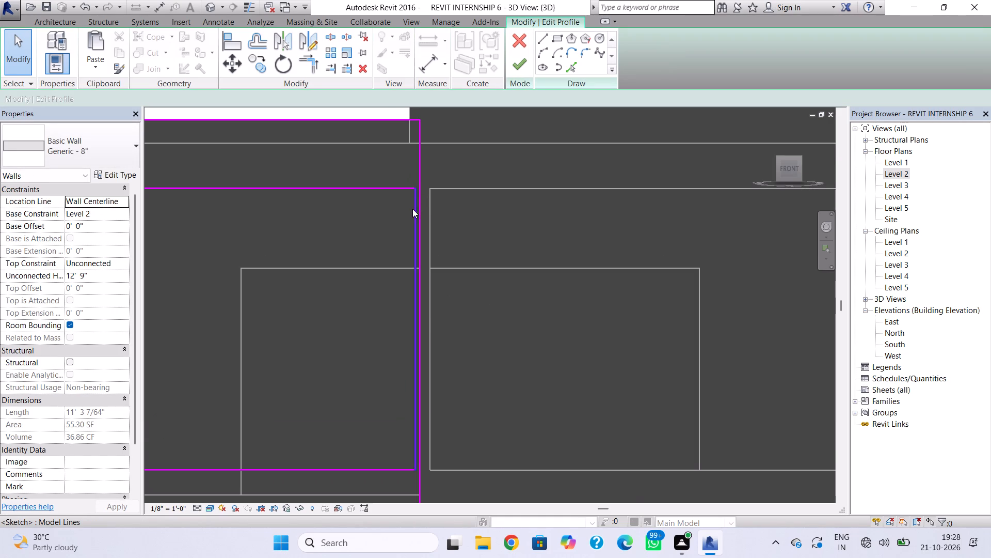
left_click(412, 212)
key("Delete")
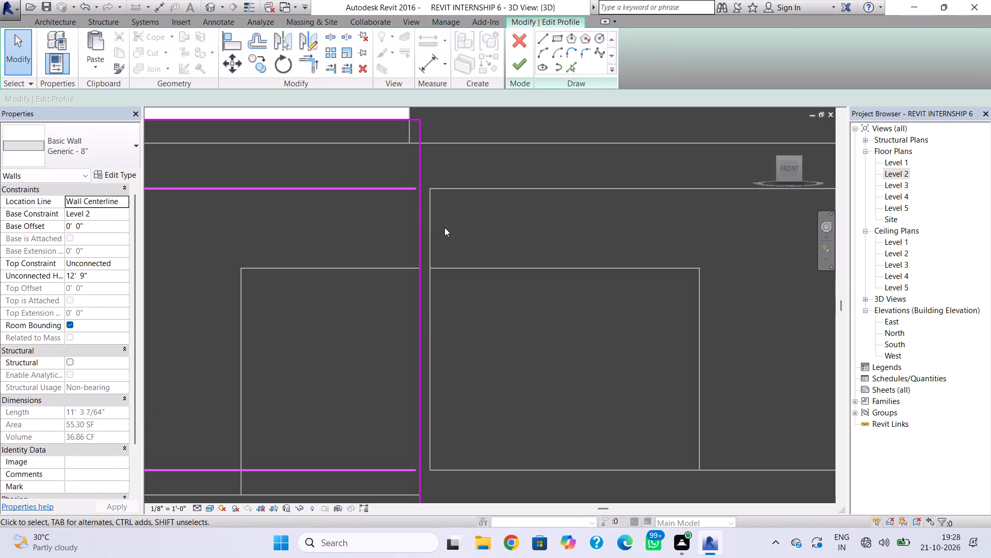
Draw short lines extending the opening's top and bottom edges to the wall's right outline.
scroll(419, 191, "up", 2)
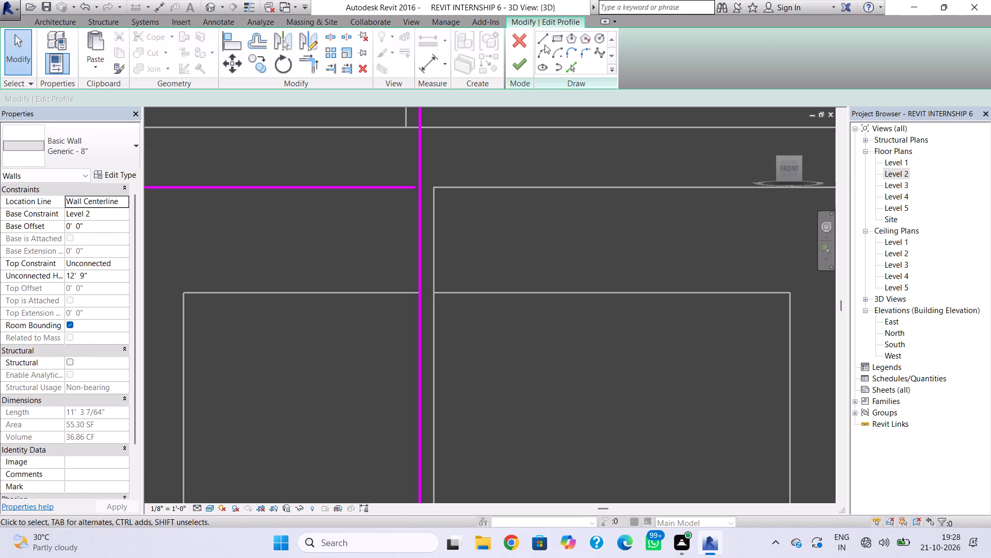
left_click(546, 41)
scroll(424, 190, "up", 4)
left_click(406, 185)
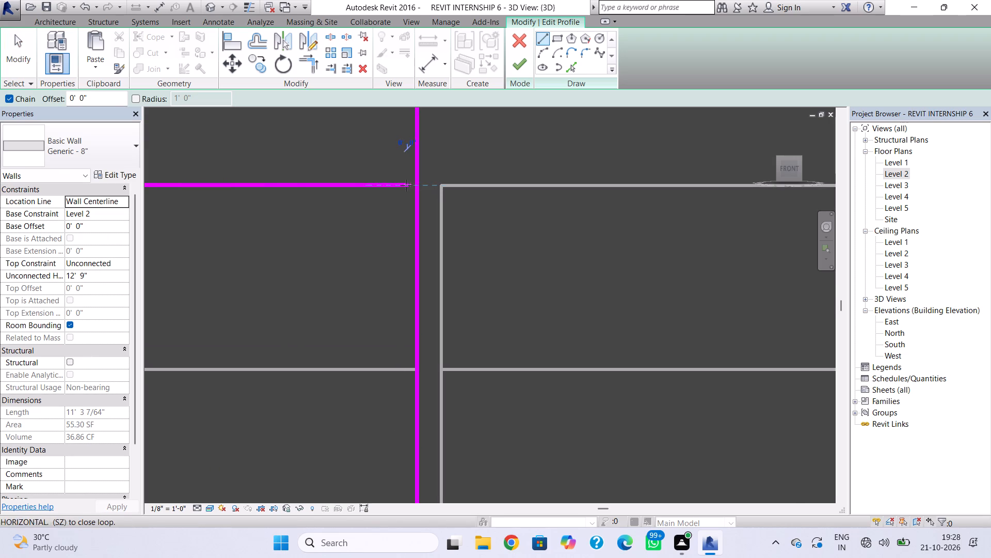
left_click(415, 185)
scroll(374, 277, "down", 3)
middle_click_drag(376, 278, 401, 189)
scroll(421, 341, "down", 1)
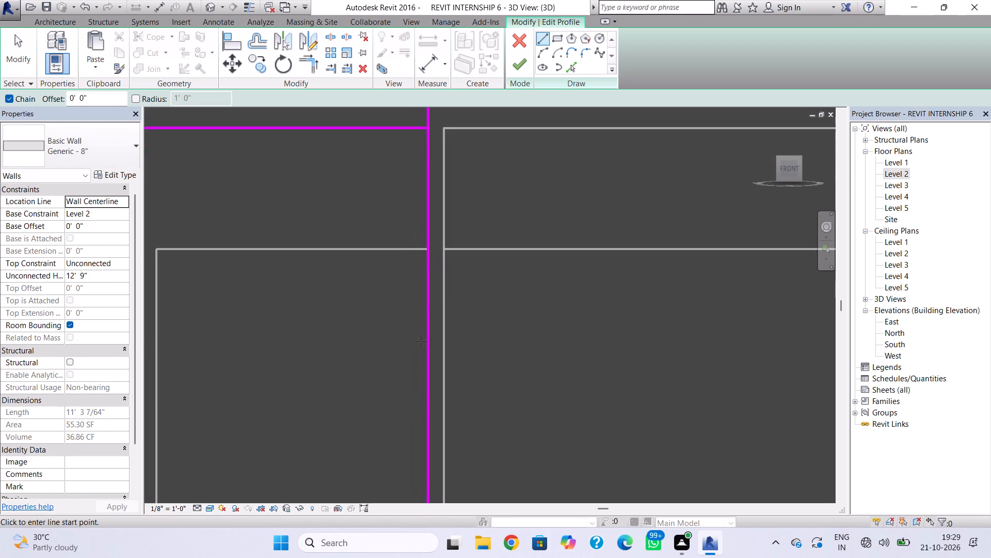
middle_click_drag(421, 341, 431, 181)
scroll(437, 369, "up", 7)
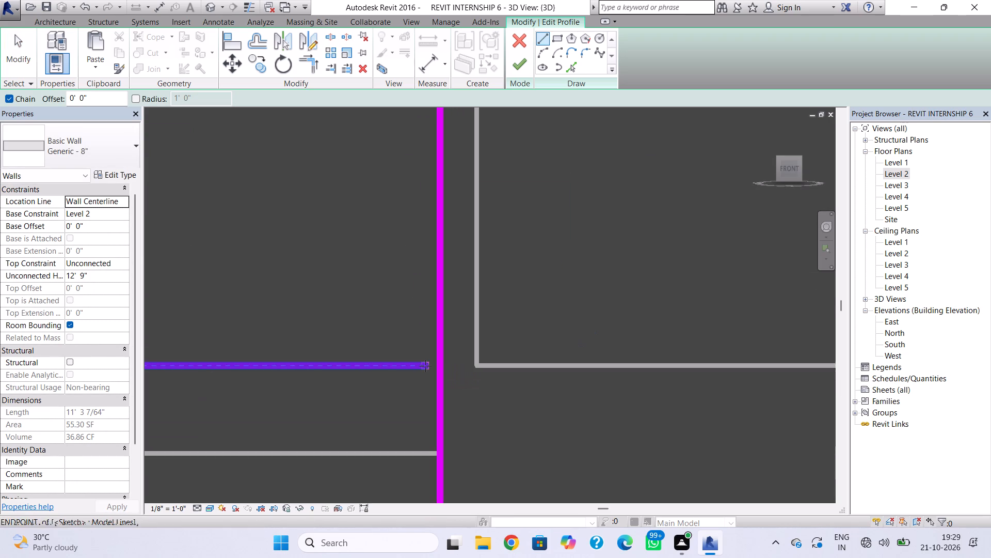
left_click(425, 366)
left_click(437, 367)
key("Escape")
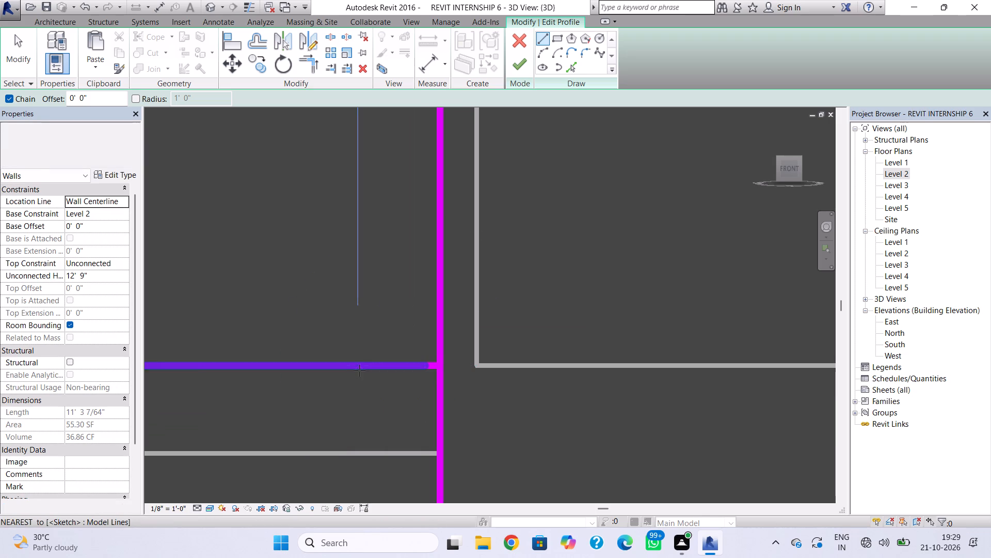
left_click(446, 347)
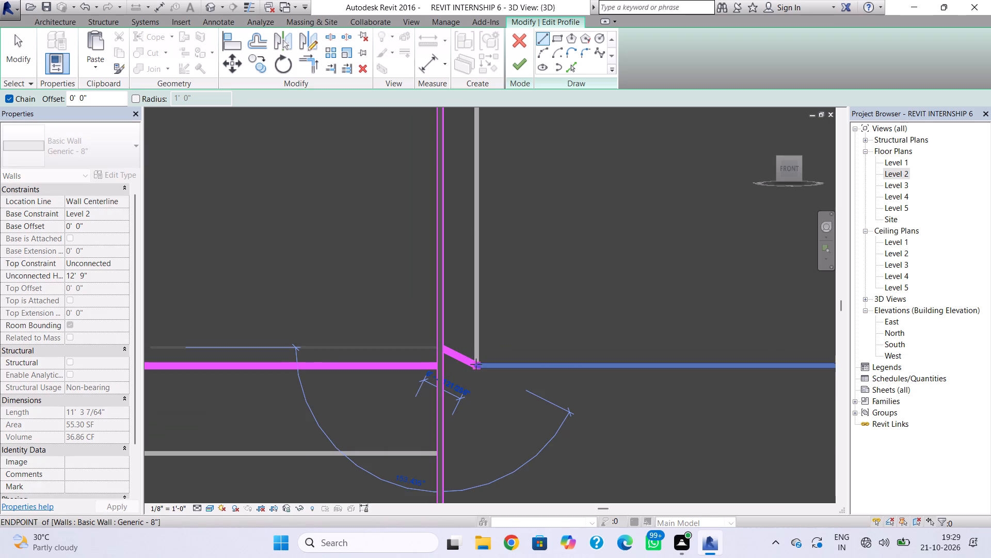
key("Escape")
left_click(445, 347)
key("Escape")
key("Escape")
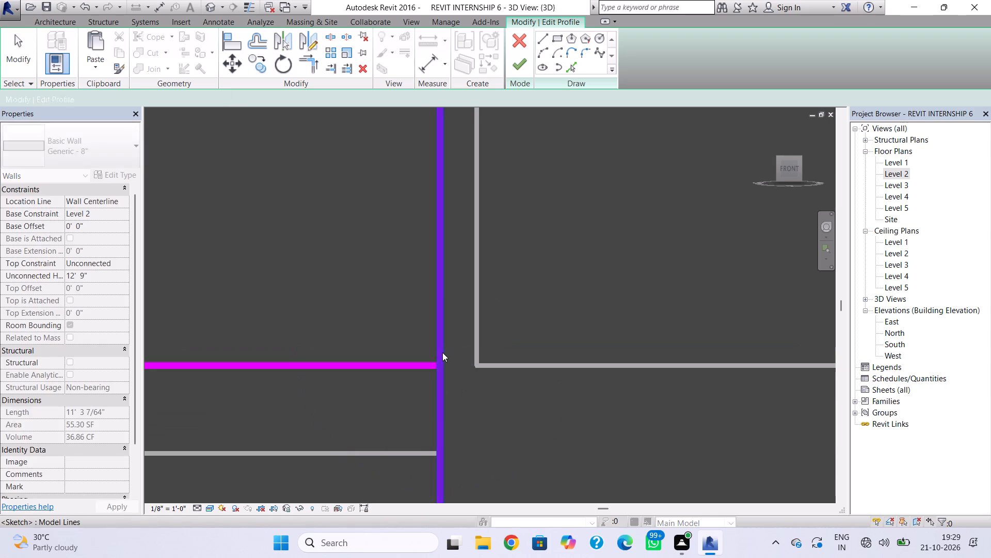
Delete the profile's right outline line and draw a vertical segment joining the opening's top edge to the wall's top outline.
left_click(442, 351)
key("Delete")
scroll(489, 363, "down", 7)
middle_click_drag(488, 367, 492, 391)
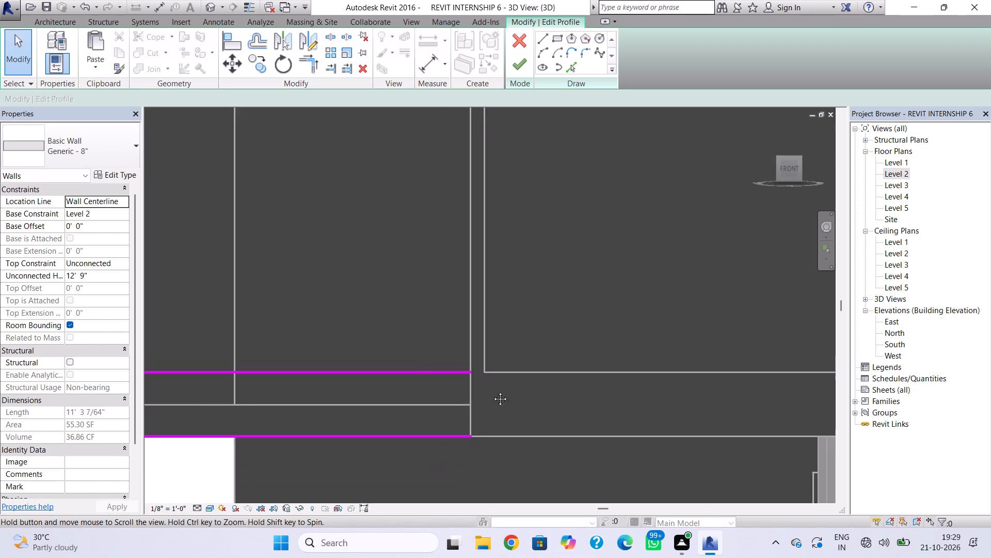
middle_click_drag(492, 391, 489, 456)
scroll(484, 398, "down", 4)
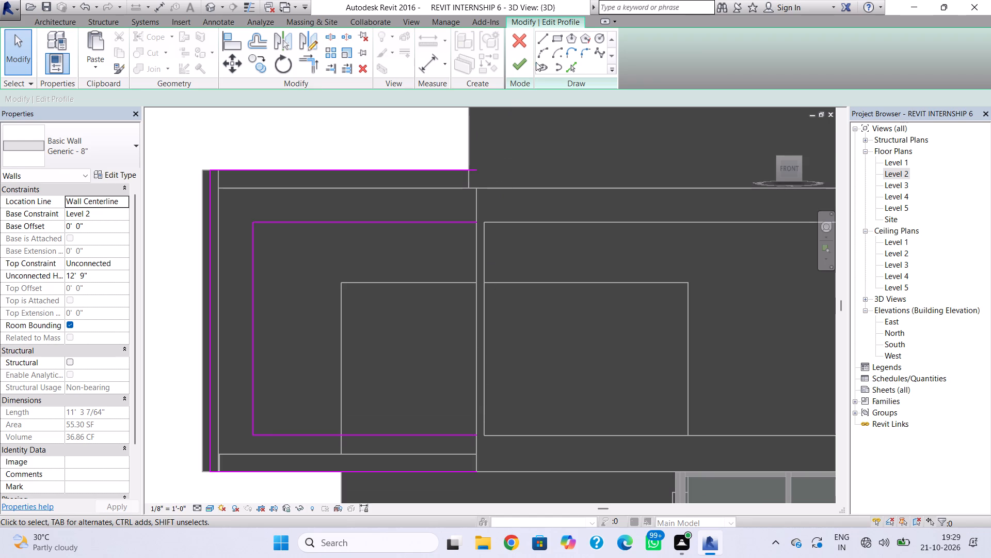
left_click(547, 41)
scroll(486, 213, "up", 4)
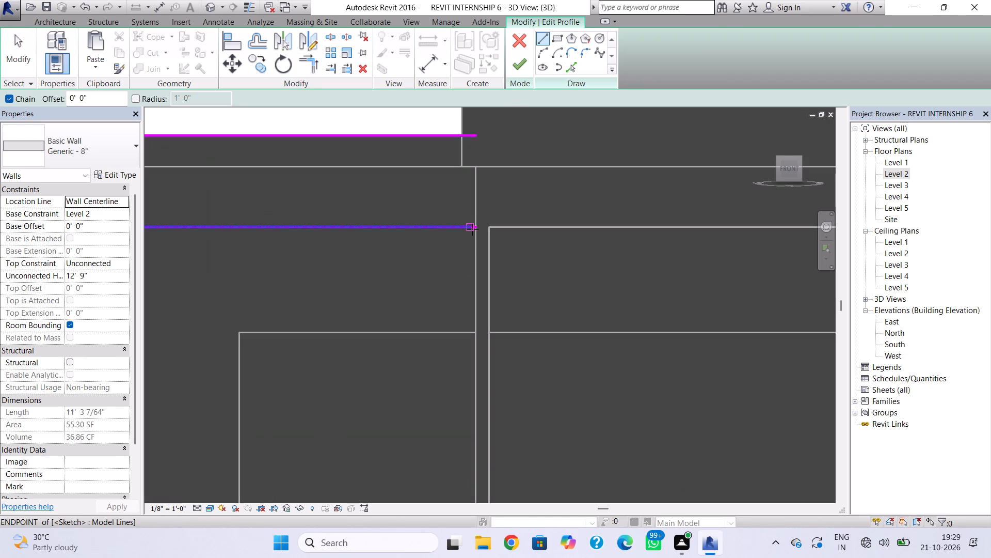
scroll(475, 227, "up", 6)
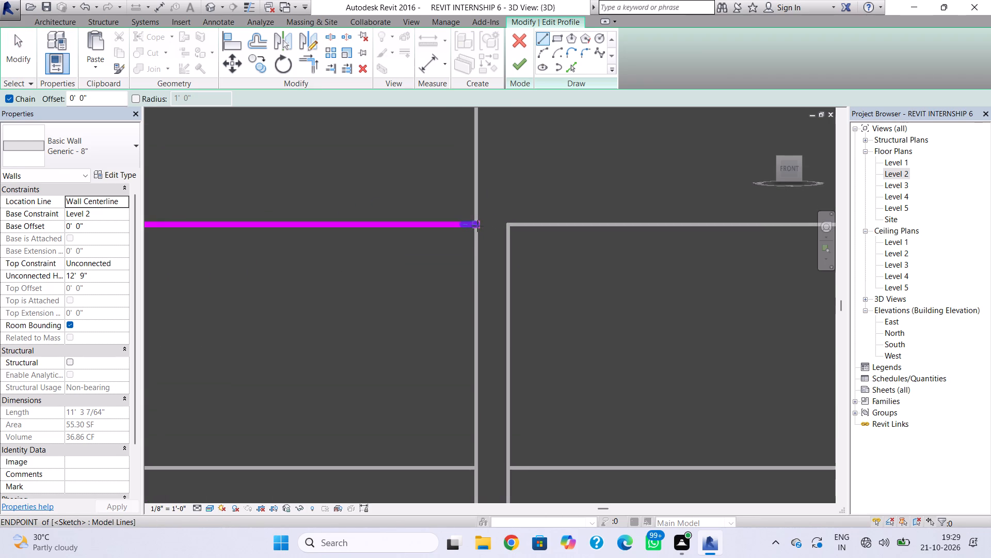
left_click(477, 226)
scroll(475, 167, "down", 1)
middle_click_drag(475, 167, 469, 315)
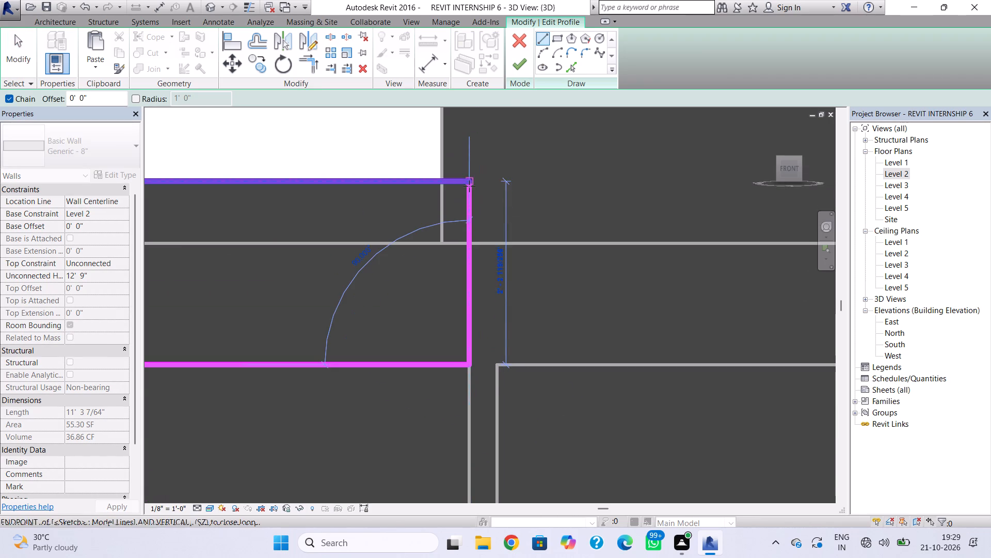
left_click(469, 186)
Draw a vertical segment from the opening's bottom edge to the wall's bottom outline and finish the leftmost wall's profile.
scroll(479, 342, "down", 4)
middle_click_drag(479, 343, 469, 254)
scroll(470, 353, "down", 2)
middle_click_drag(470, 353, 489, 233)
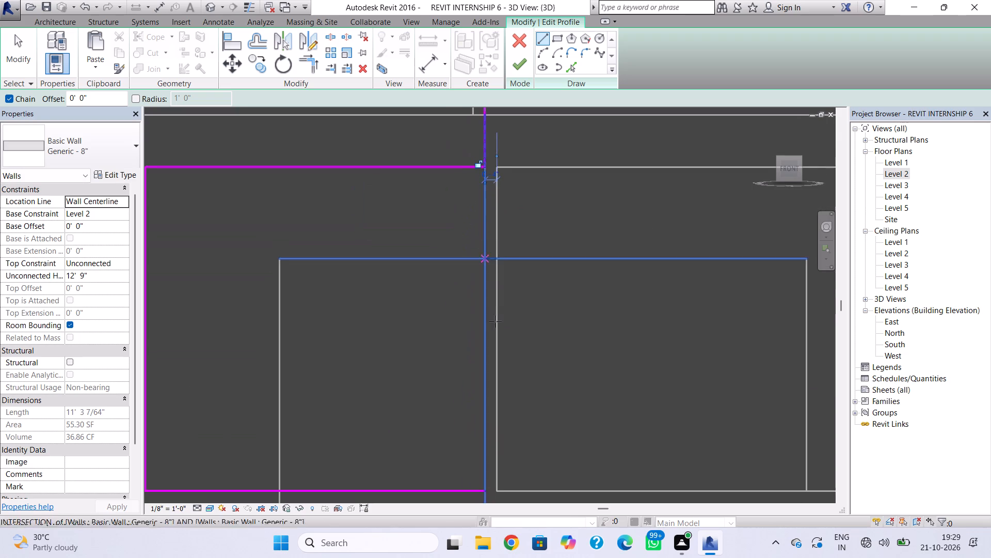
scroll(493, 385, "down", 1)
middle_click_drag(492, 383, 478, 246)
left_click(471, 338)
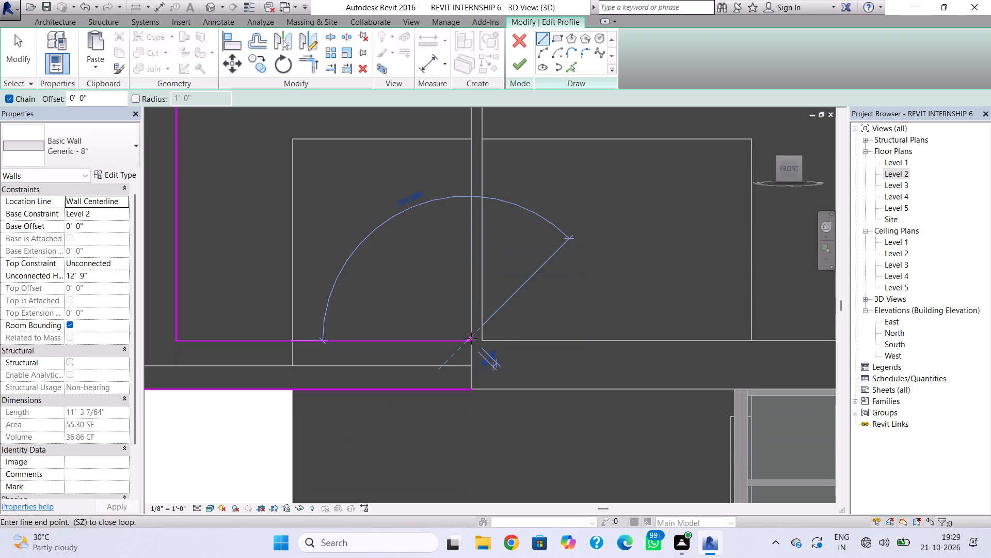
key("Escape")
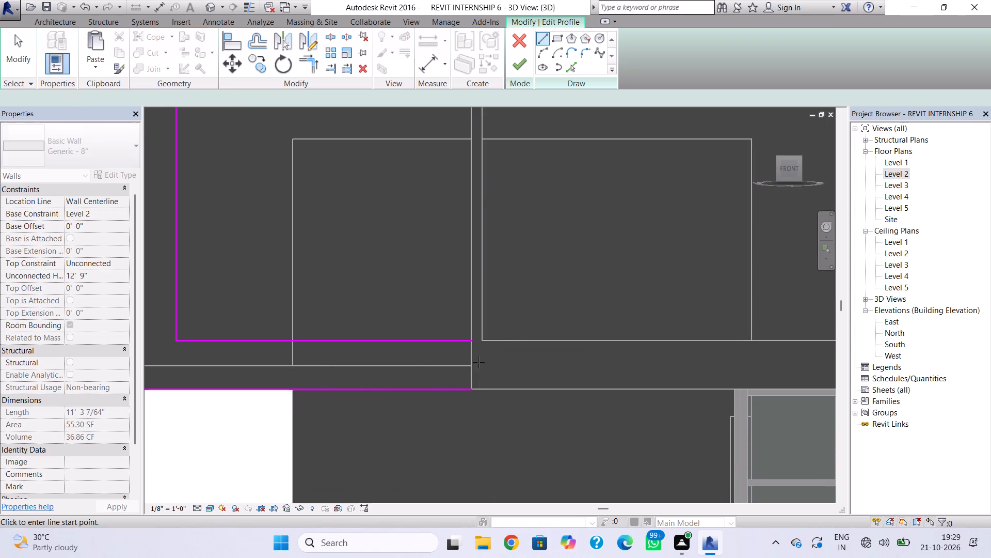
left_click(474, 343)
left_click(473, 388)
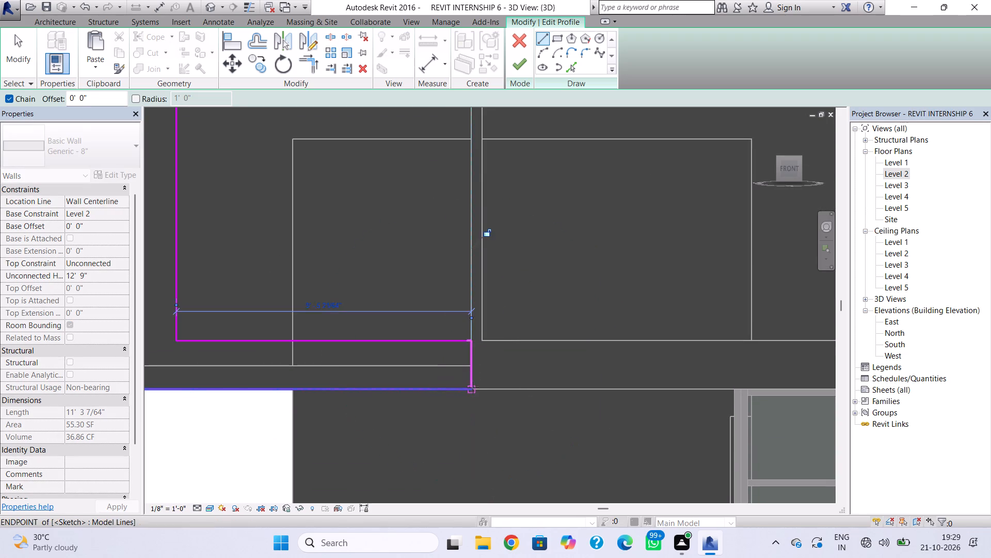
key("Escape")
left_click(522, 65)
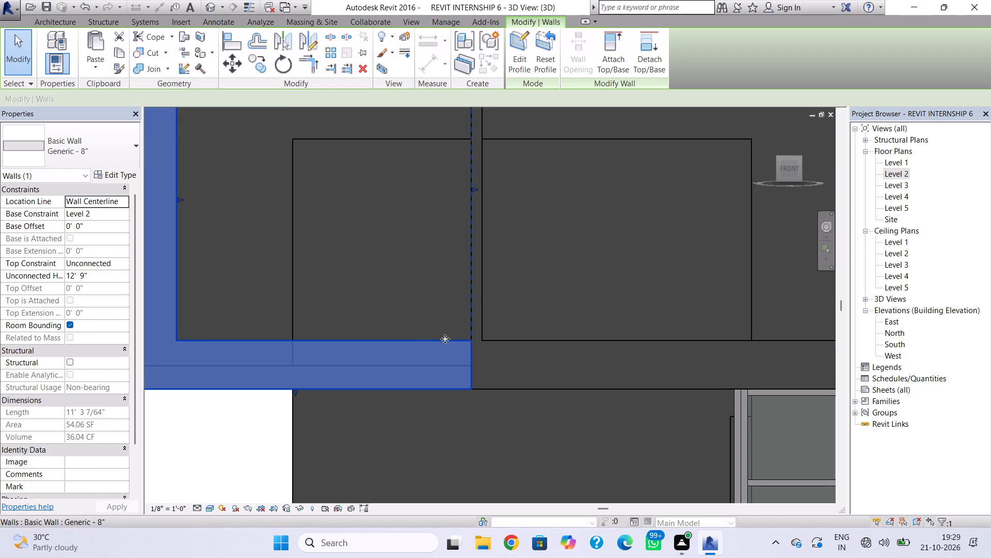
scroll(412, 351, "down", 3)
key("Escape")
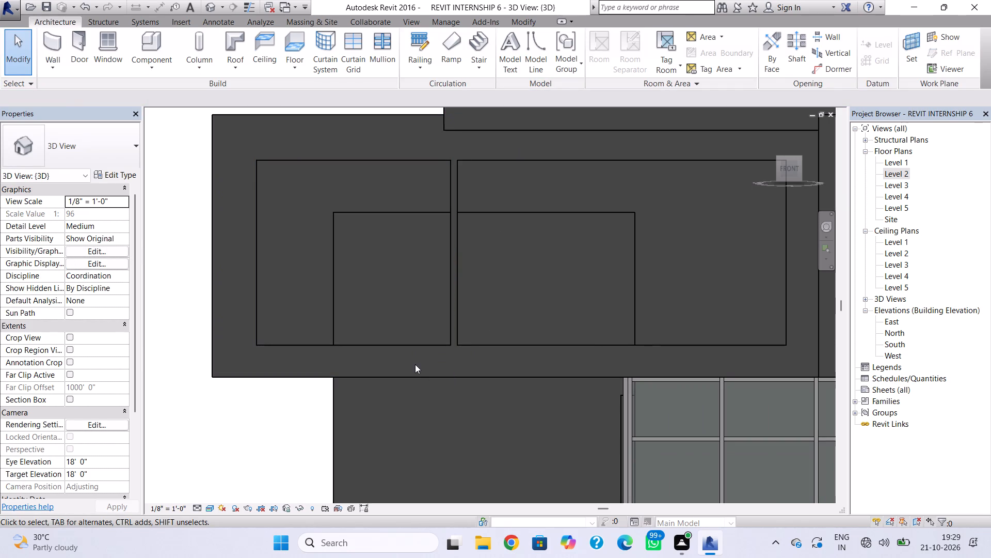
Open the profile of the middle Level 2 front wall for editing.
right_click_drag(433, 366, 430, 385, "shift")
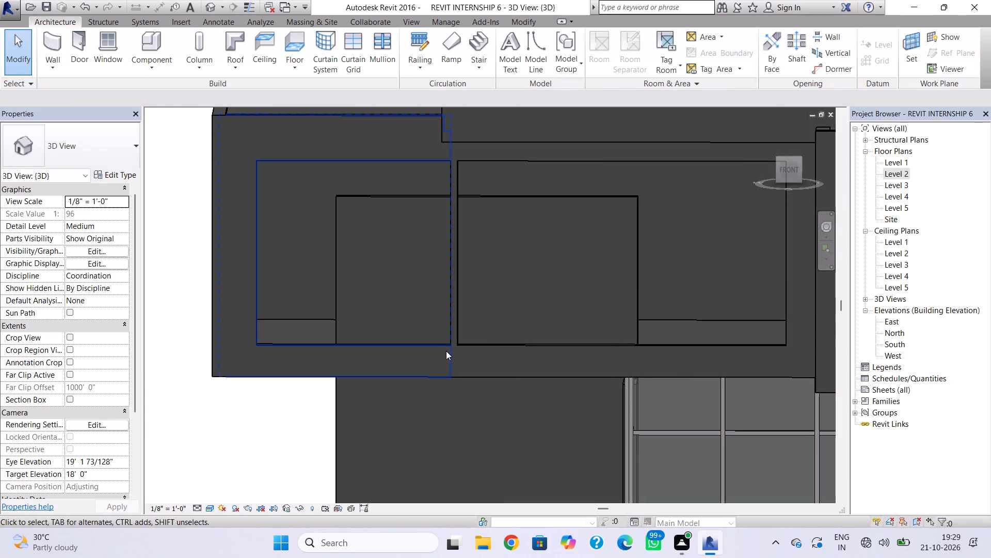
left_click(453, 337)
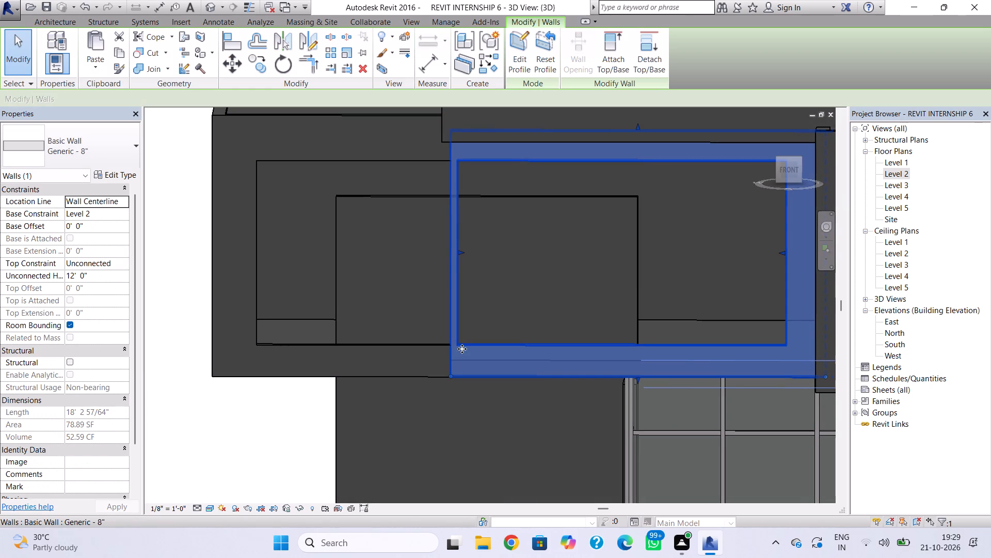
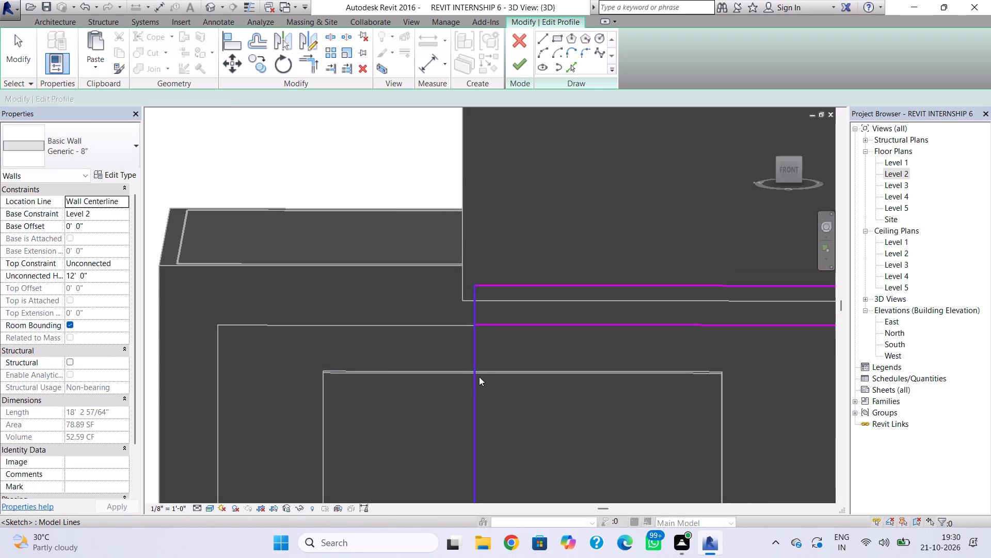
Delete the middle wall profile's left outline line and draw a vertical segment joining the opening's top edge to the wall's top outline.
left_click(479, 377)
key("Delete")
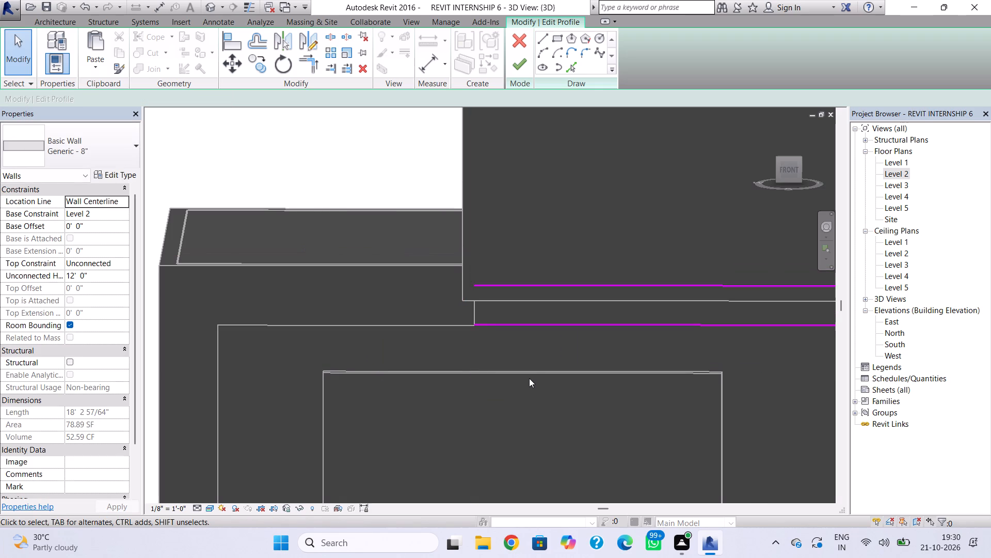
left_click(543, 35)
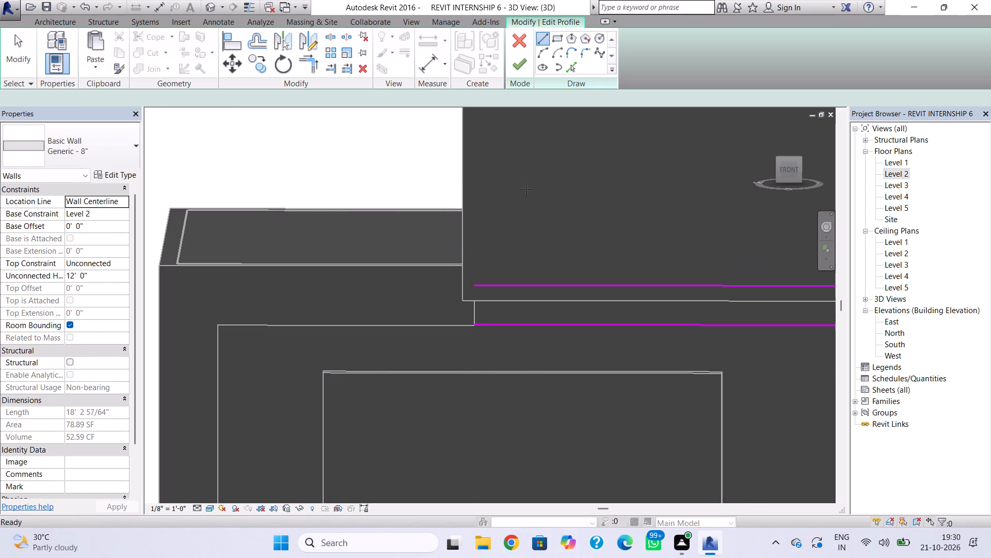
left_click(480, 286)
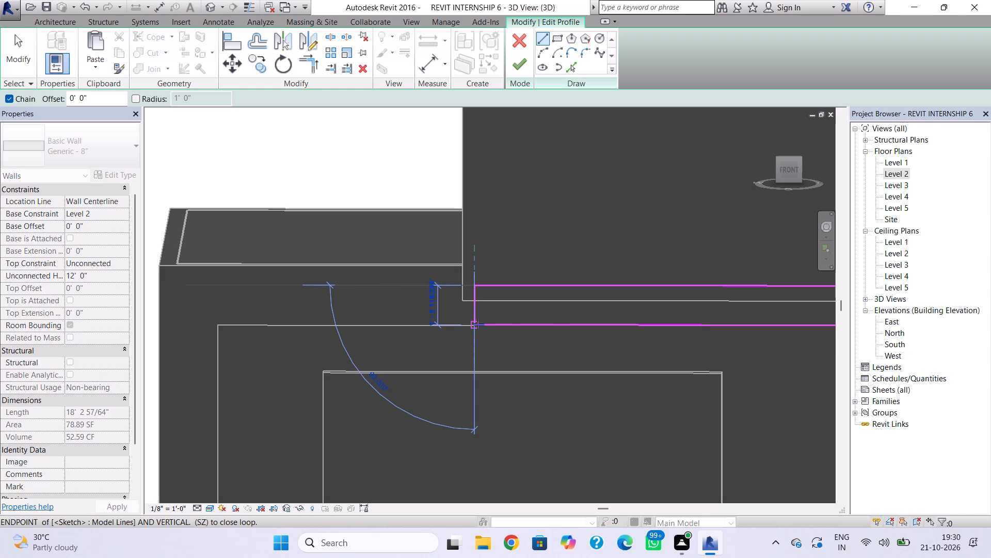
left_click(477, 323)
Draw a vertical segment from the wall's bottom outline to the opening's bottom edge and finish the middle wall's profile.
scroll(538, 354, "down", 2)
middle_click_drag(538, 354, 523, 208)
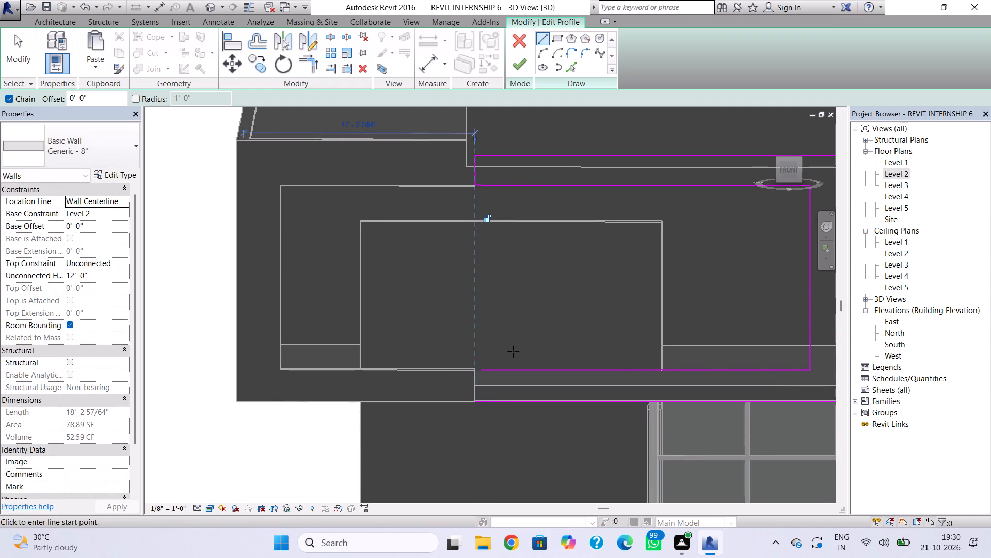
left_click(478, 399)
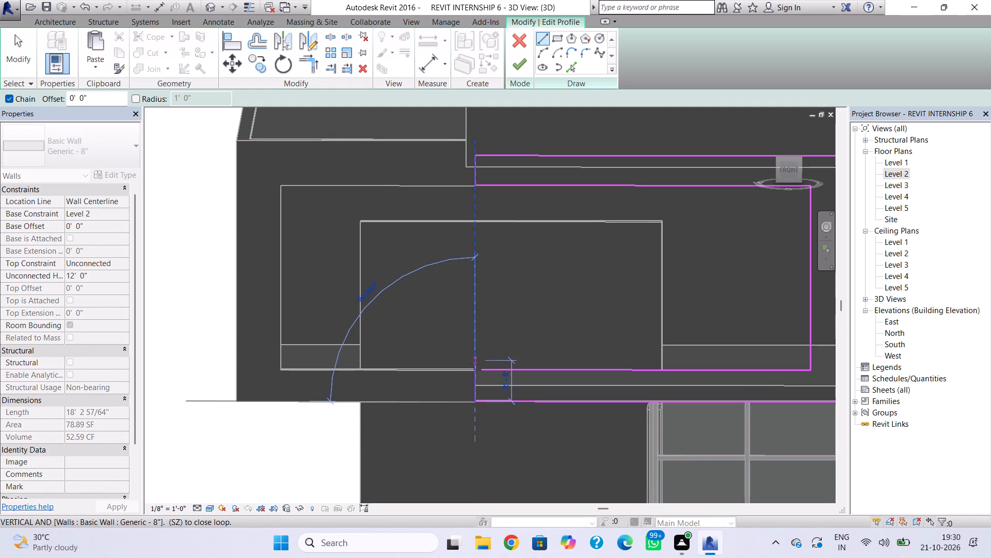
left_click(474, 368)
left_click(482, 368)
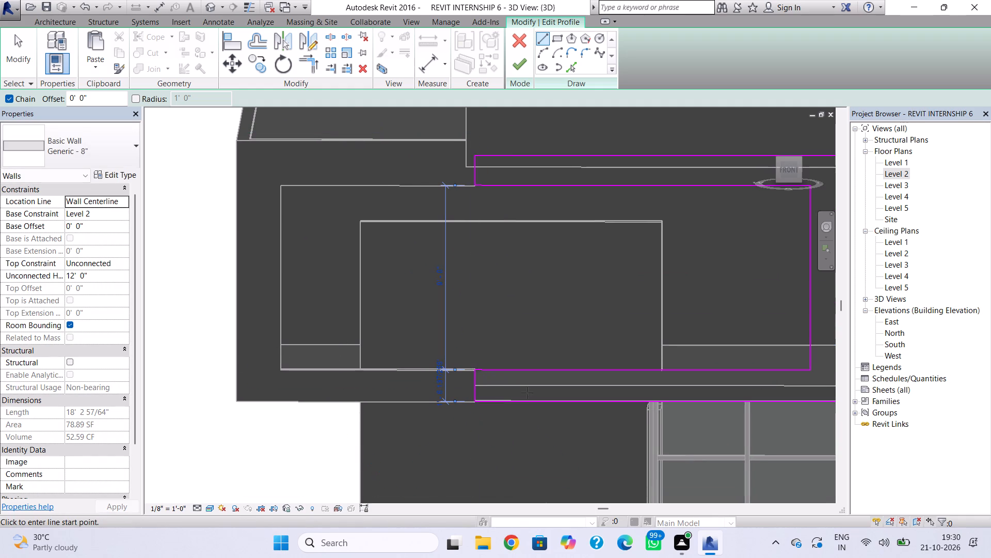
key("Escape")
scroll(504, 361, "up", 3)
scroll(448, 405, "up", 1)
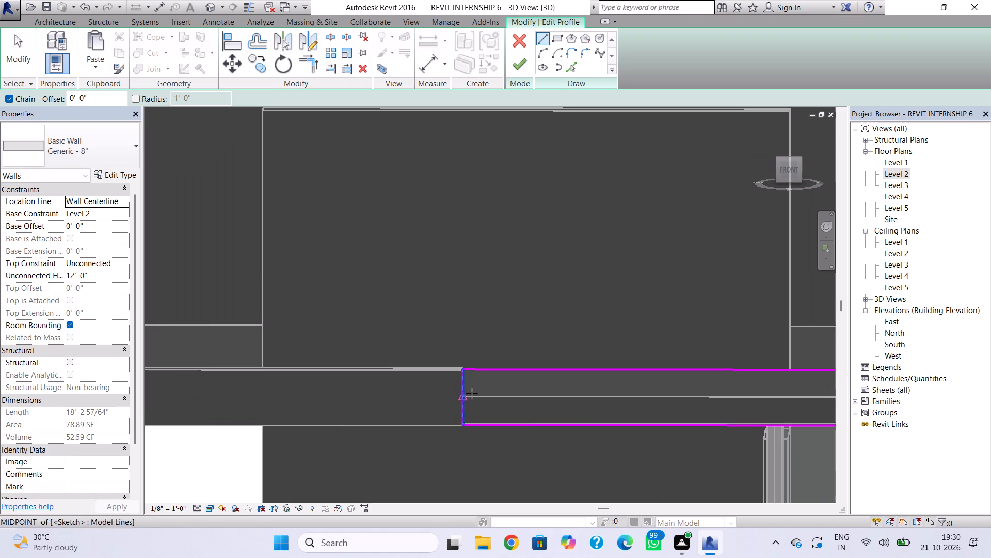
left_click(519, 64)
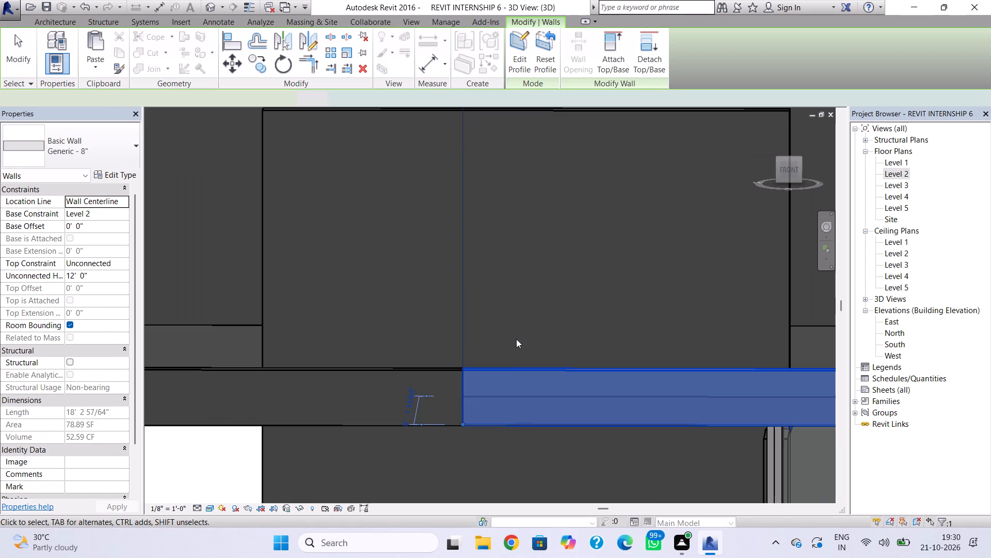
scroll(506, 364, "down", 3)
left_click(207, 2)
key("Escape")
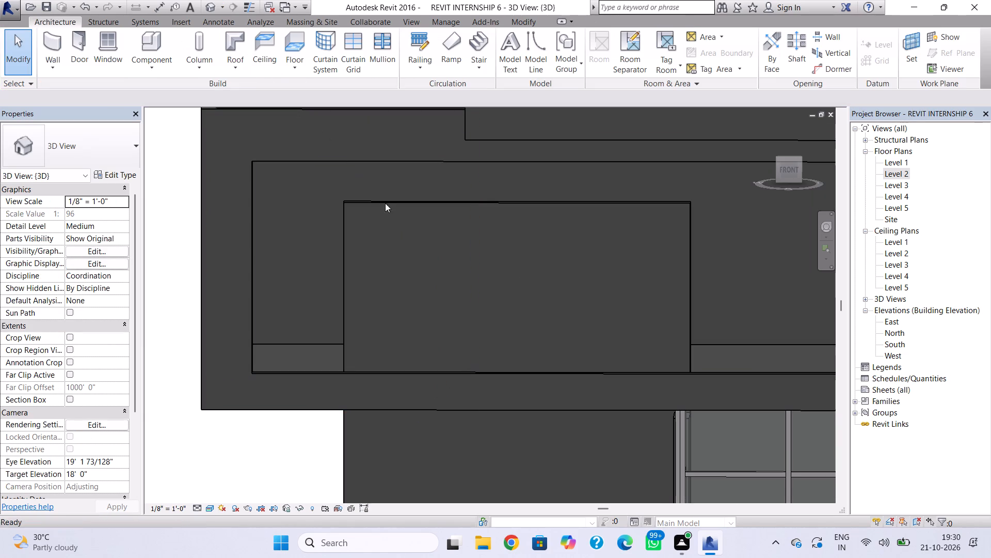
Set the unconnected height of the Level 1 wall protruding behind the joined Level 2 opening to 12'.
right_click_drag(399, 260, 460, 300, "shift")
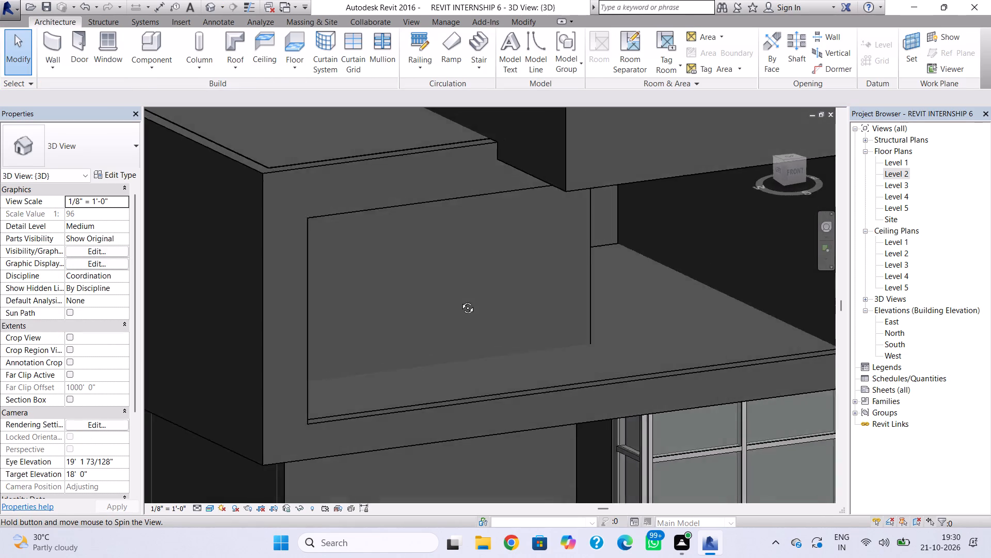
right_click_drag(460, 300, 427, 261, "shift")
left_click(452, 205)
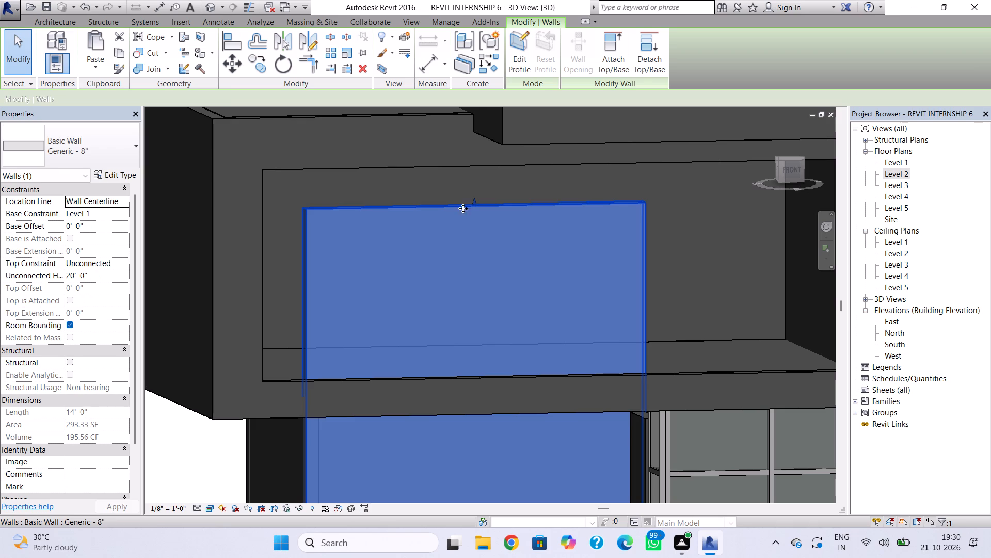
left_click(109, 277)
left_click_drag(109, 277, 45, 281)
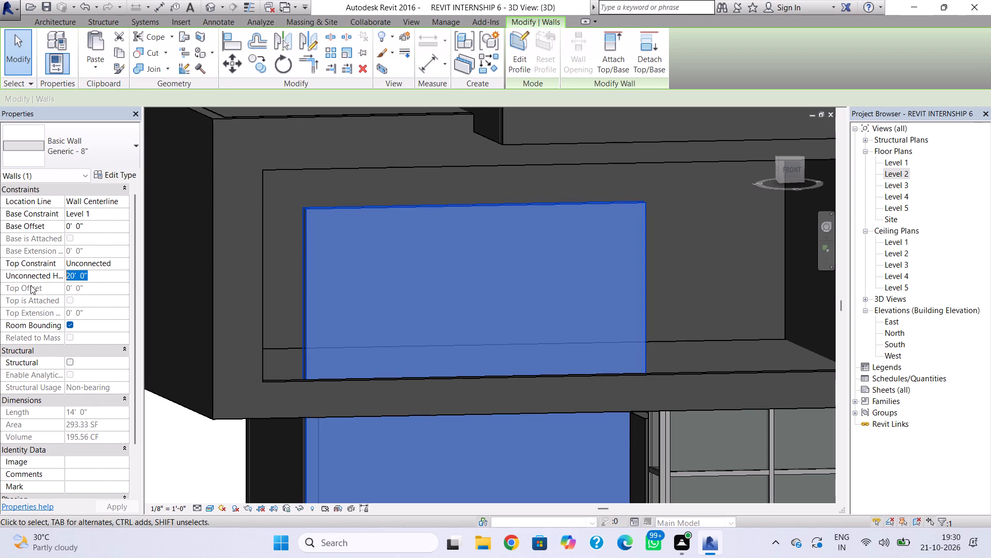
type("12'")
key("Return")
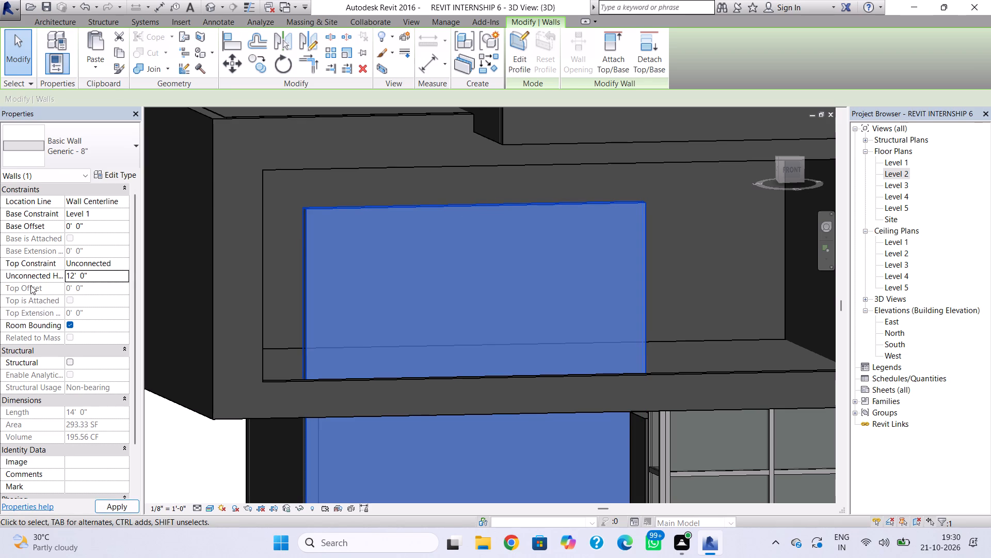
key("Escape")
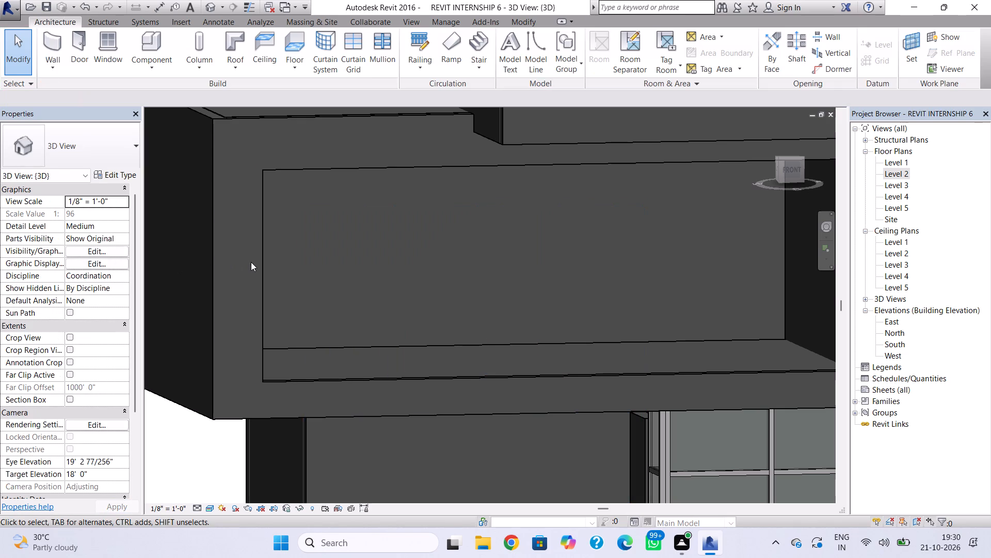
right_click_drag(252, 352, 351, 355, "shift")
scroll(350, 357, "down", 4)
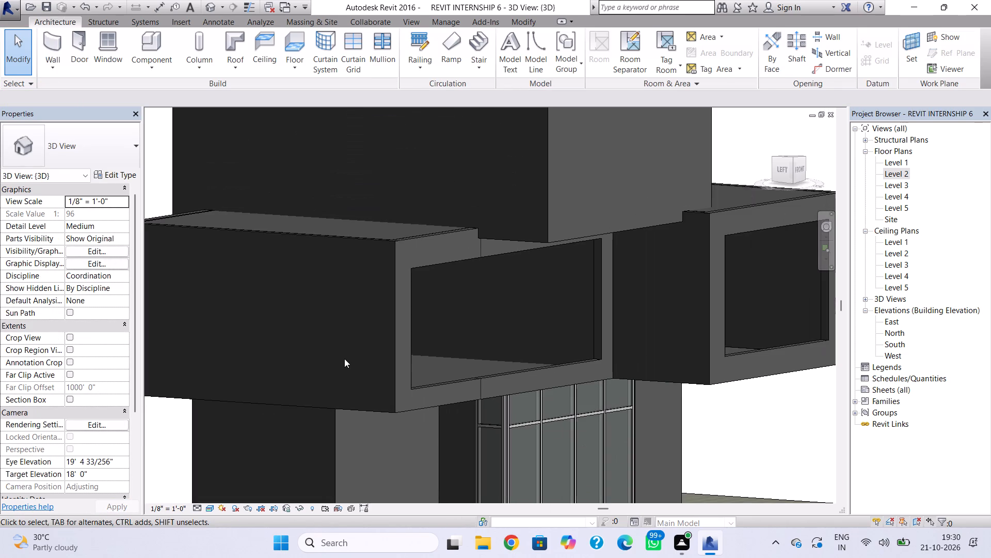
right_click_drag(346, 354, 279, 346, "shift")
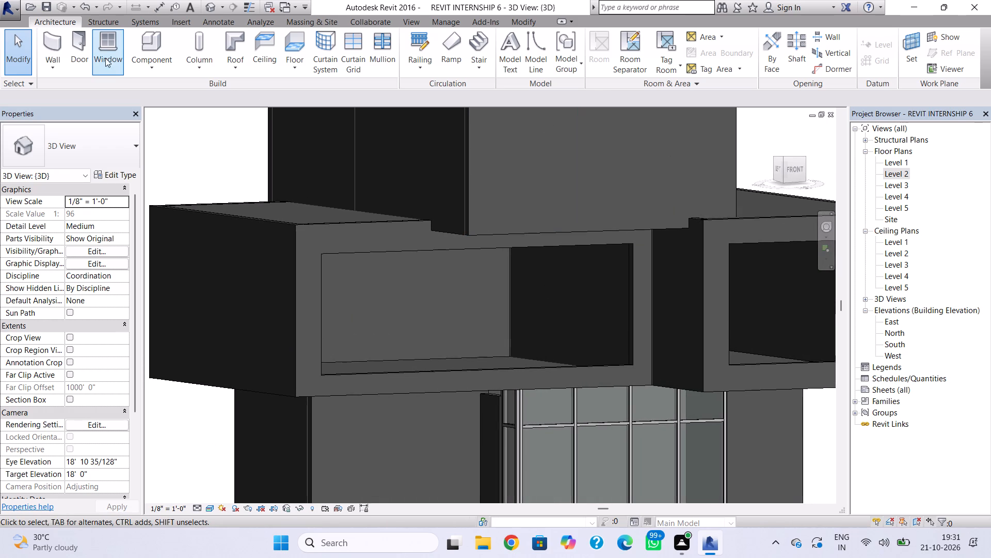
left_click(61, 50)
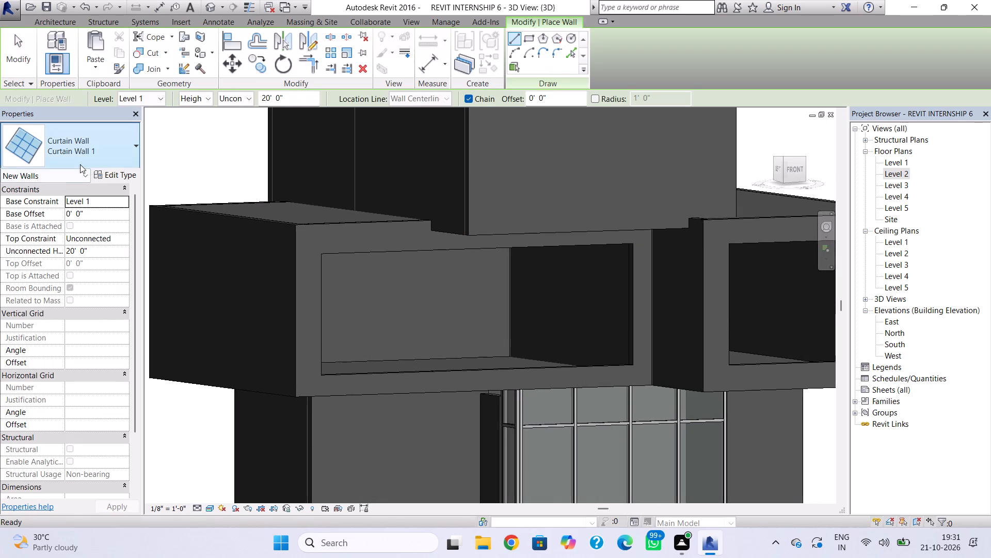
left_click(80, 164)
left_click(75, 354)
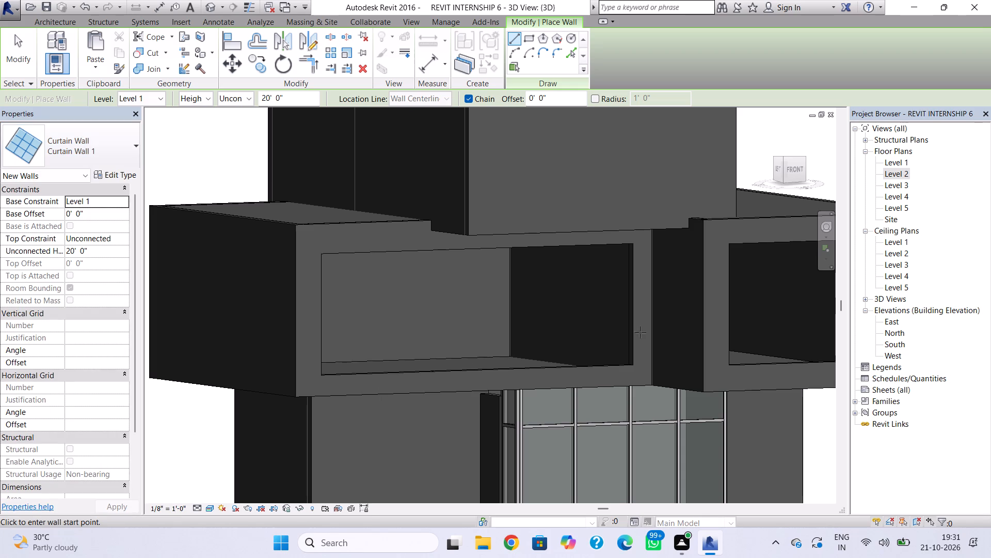
In the Level 2 plan, draw a Curtain Wall 1 wall spanning the joined front opening from one jamb to the other.
double_click(896, 175)
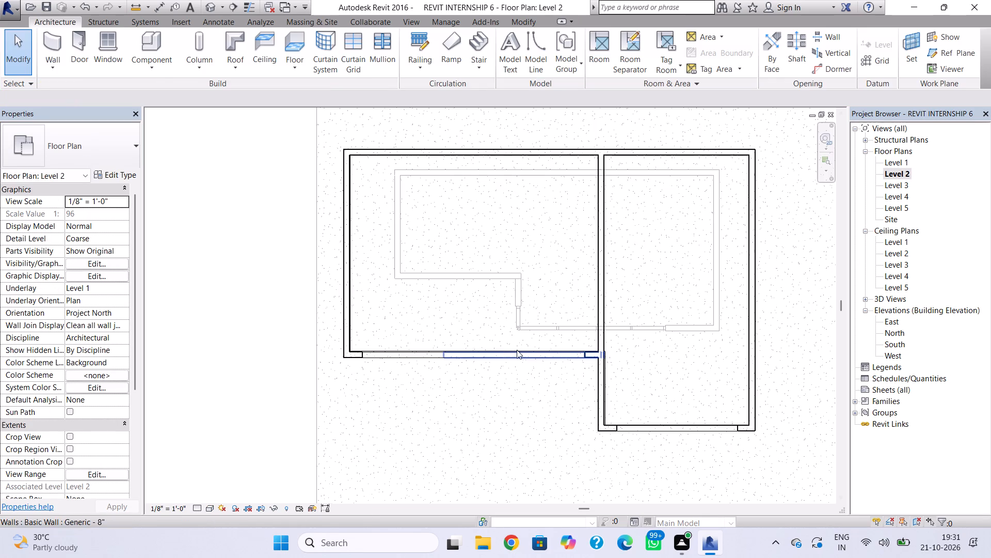
scroll(386, 345, "up", 4)
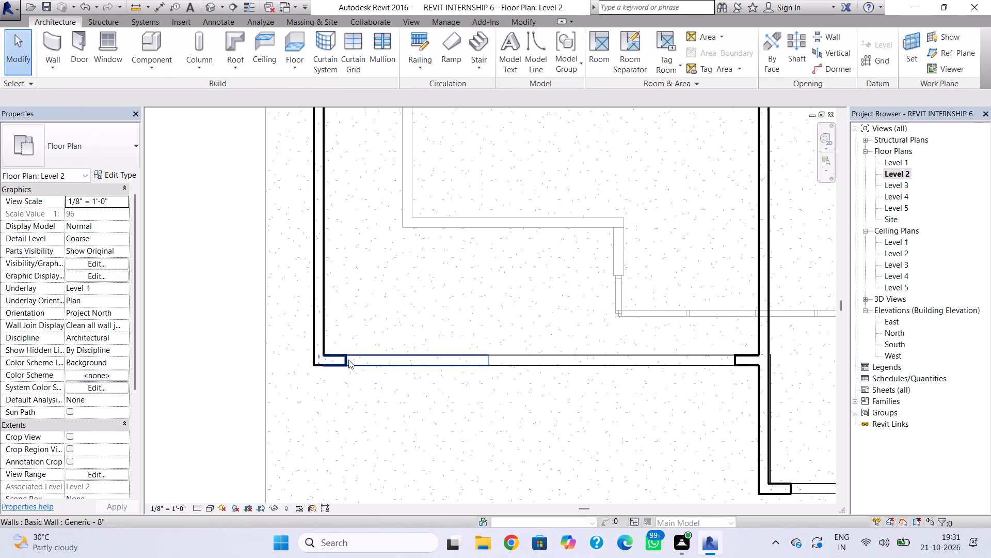
left_click(40, 51)
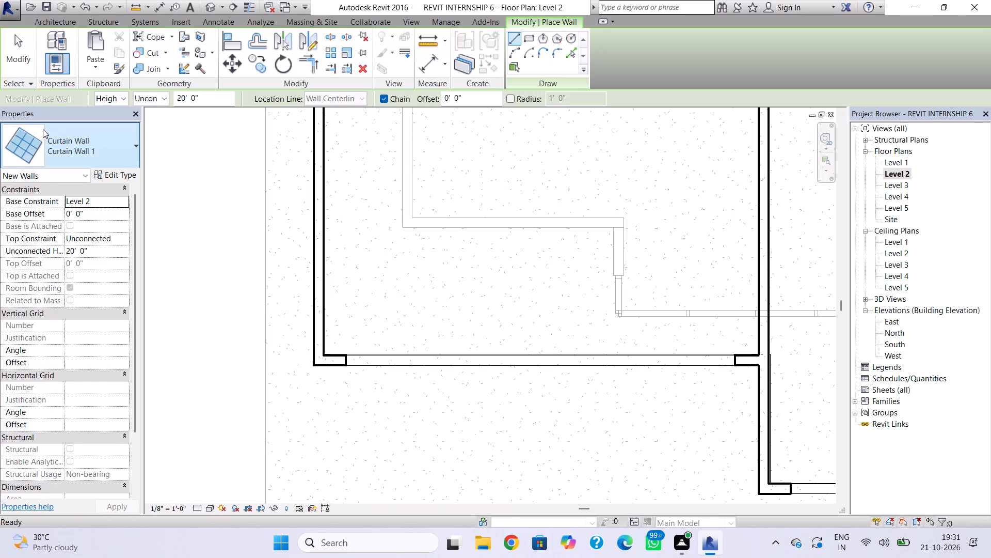
left_click(43, 130)
left_click(87, 354)
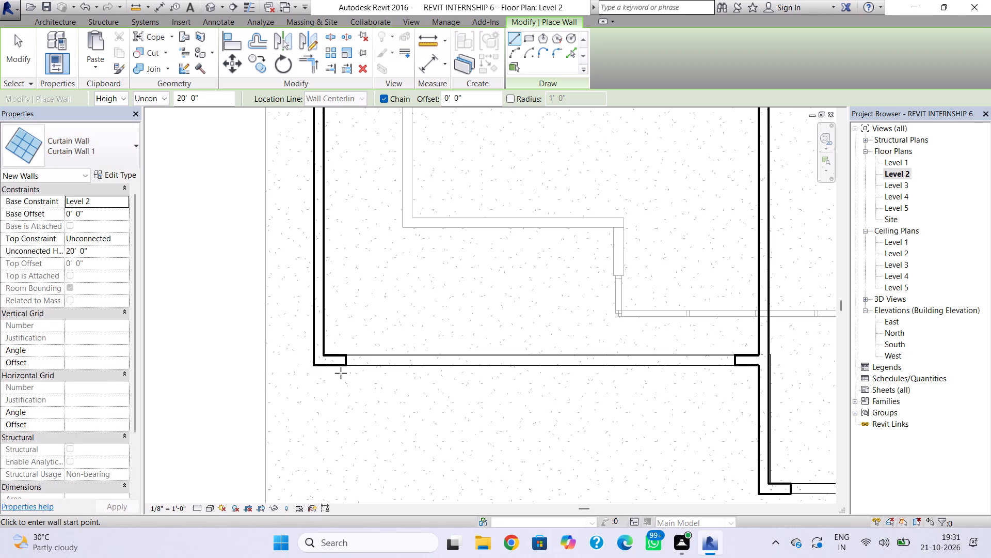
scroll(341, 373, "up", 6)
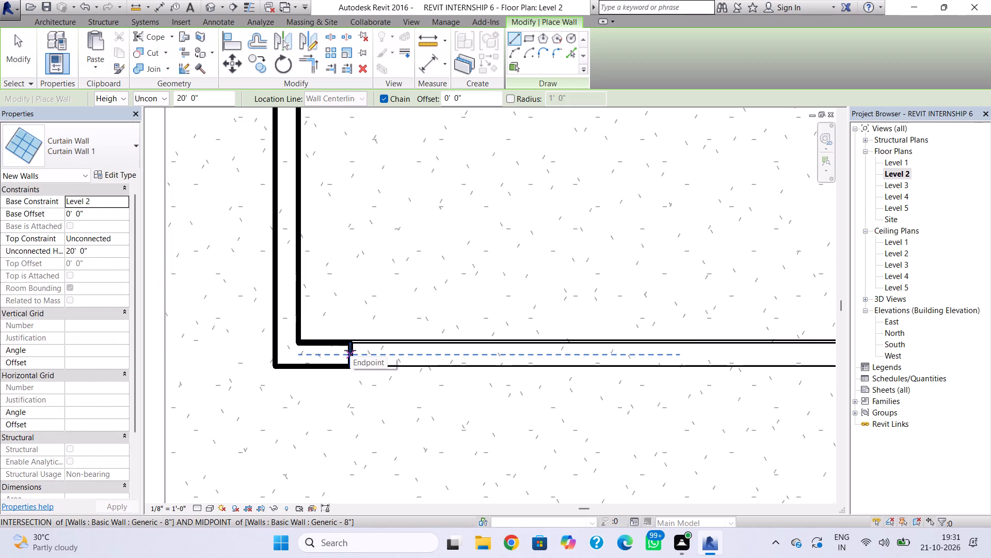
scroll(350, 350, "up", 2)
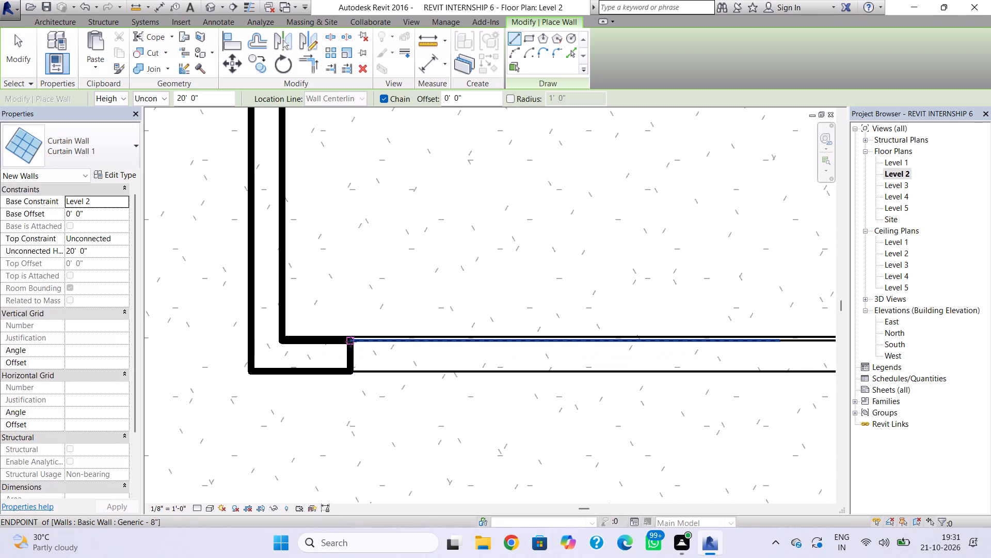
left_click(350, 342)
middle_click_drag(676, 368, 167, 386)
scroll(645, 380, "down", 1)
scroll(175, 382, "down", 2)
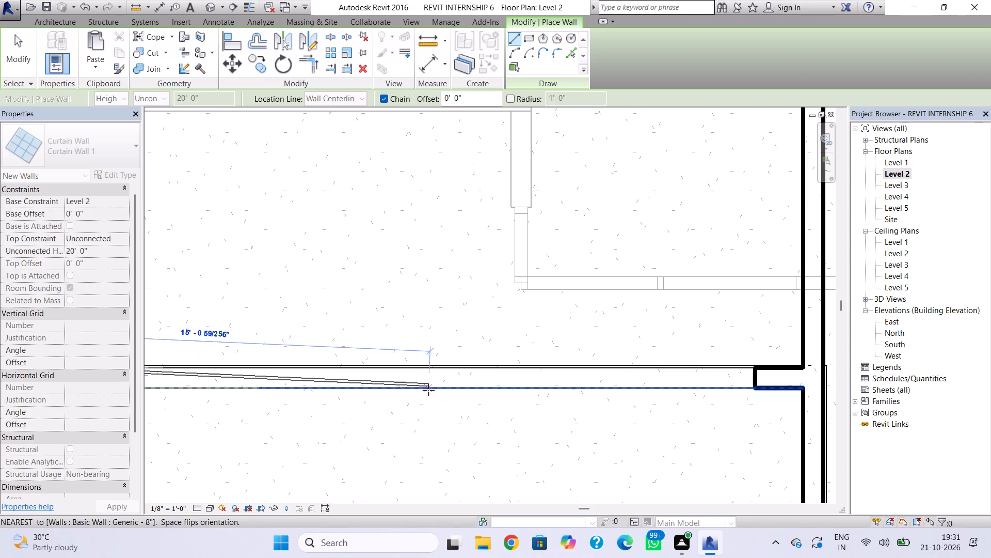
left_click(756, 375)
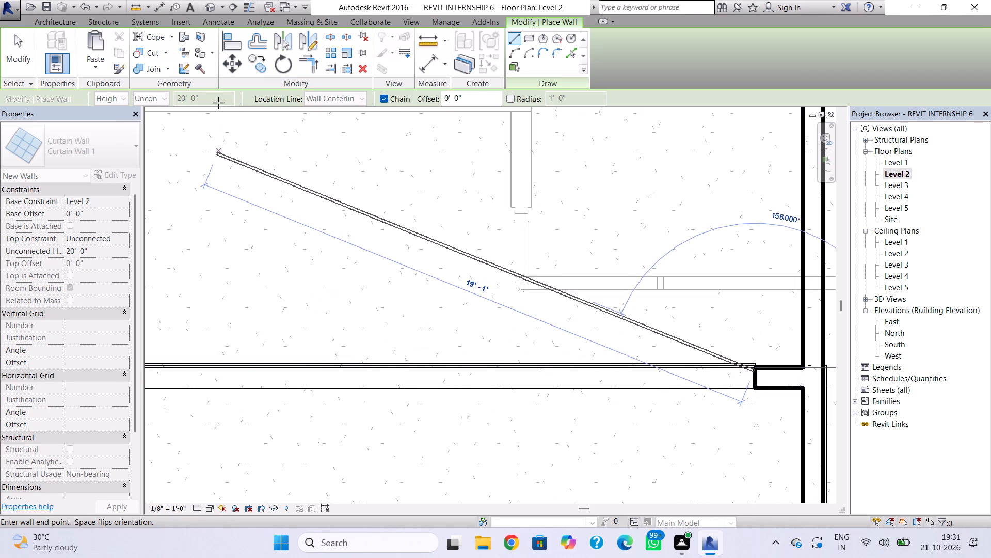
key("Escape")
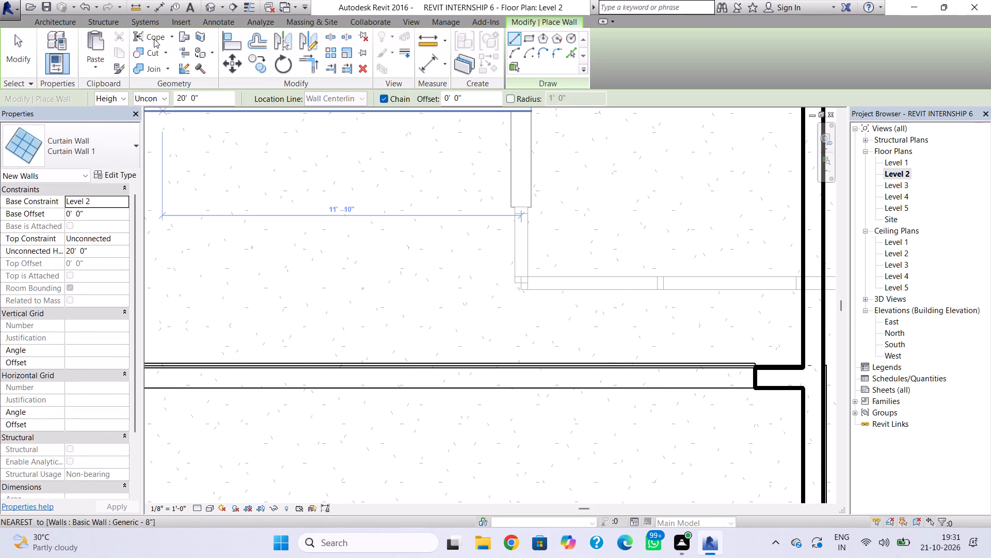
In the 3D view, set the new Level 2 curtain wall's unconnected height to 12'.
left_click(212, 11)
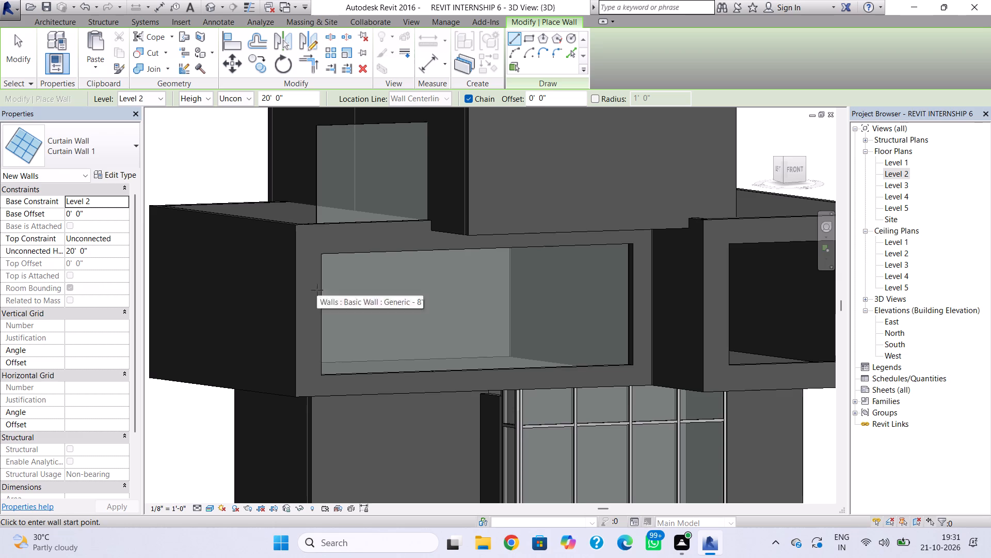
scroll(317, 290, "down", 2)
middle_click_drag(326, 312, 328, 327)
key("Escape")
left_click(344, 181)
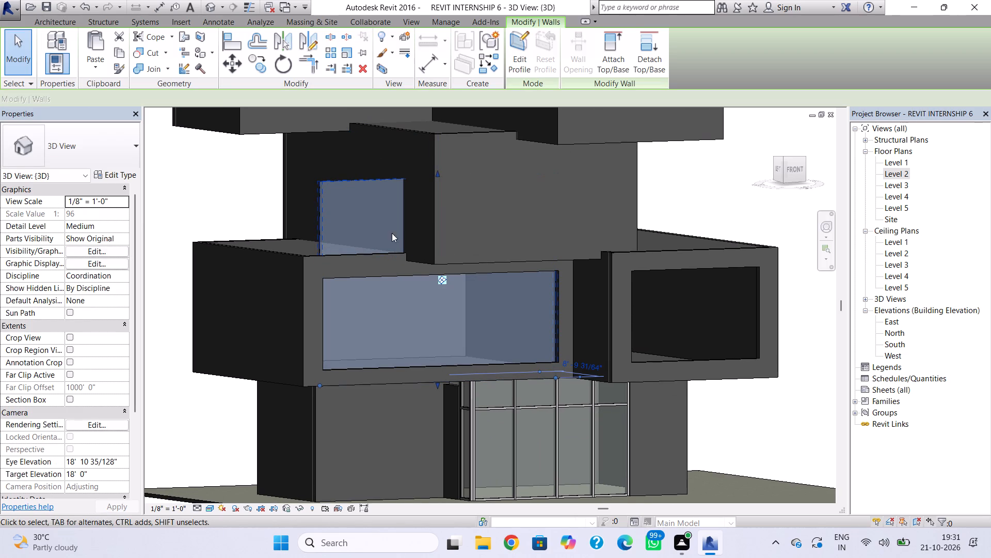
left_click(98, 249)
left_click_drag(98, 249, 14, 258)
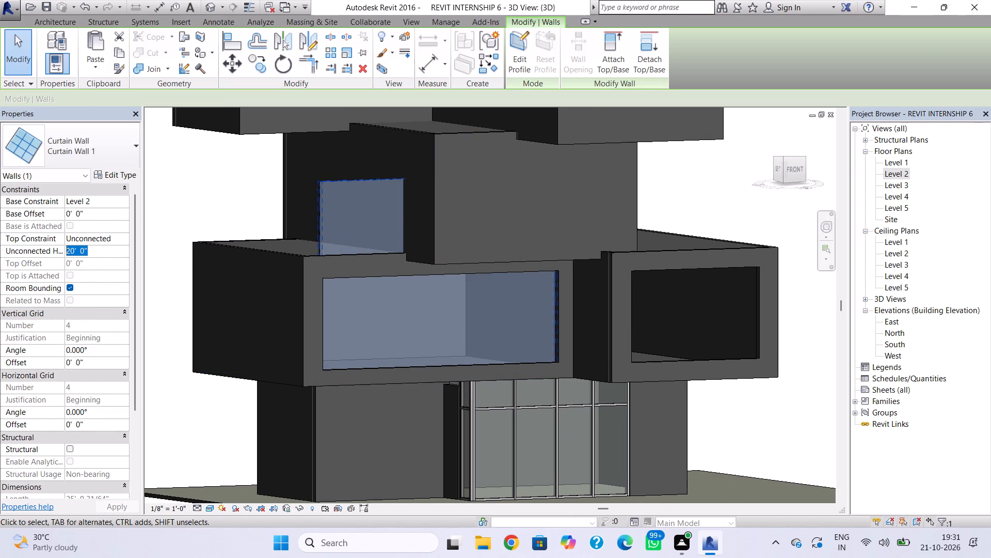
left_click_drag(14, 258, 14, 259)
type("012'")
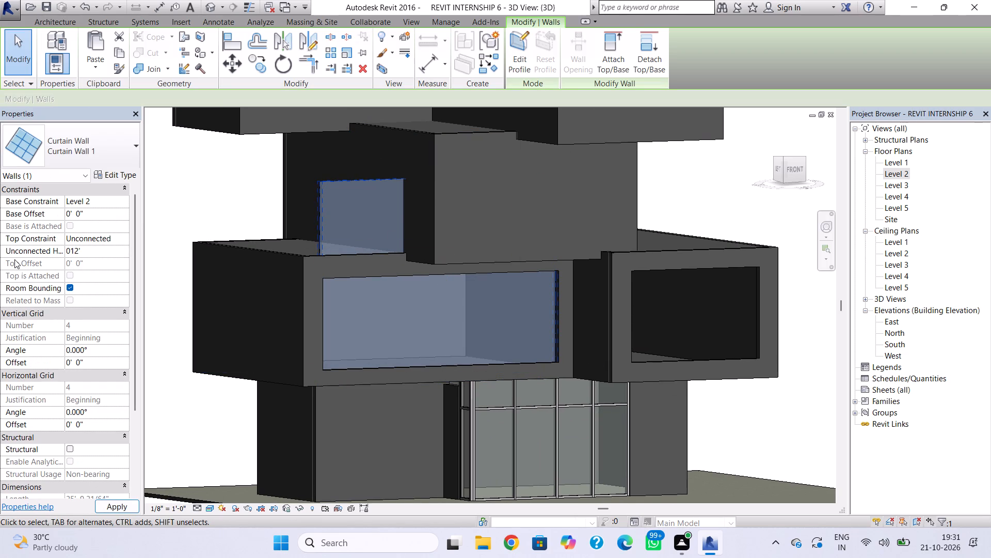
key("BackSpace")
key("BackSpace")
key("BackSpace")
key("BackSpace")
type("12'")
key("Return")
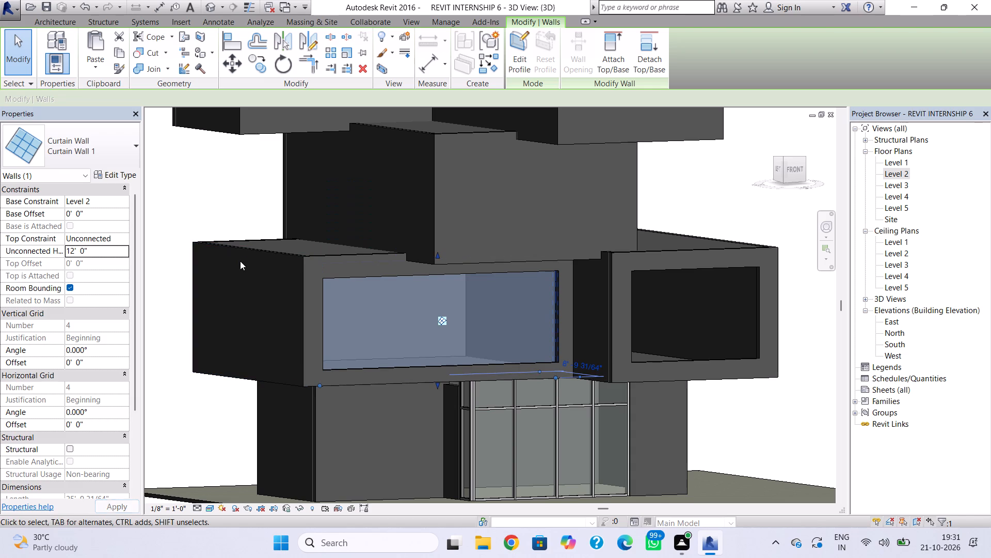
key("Escape")
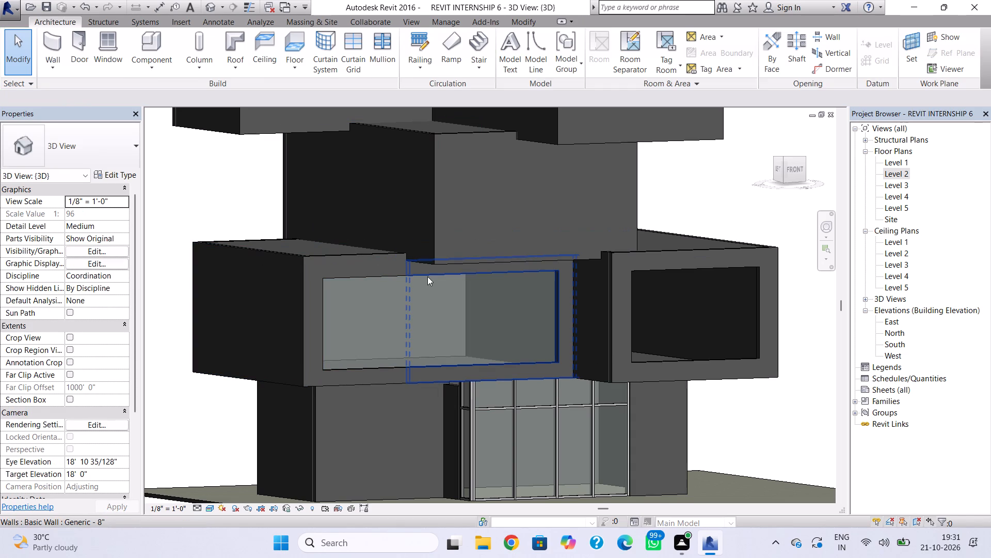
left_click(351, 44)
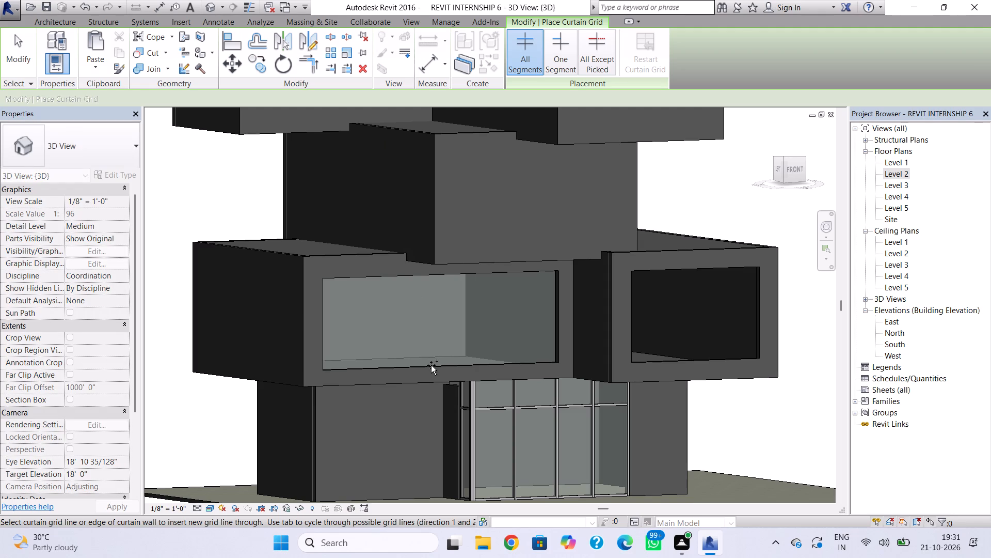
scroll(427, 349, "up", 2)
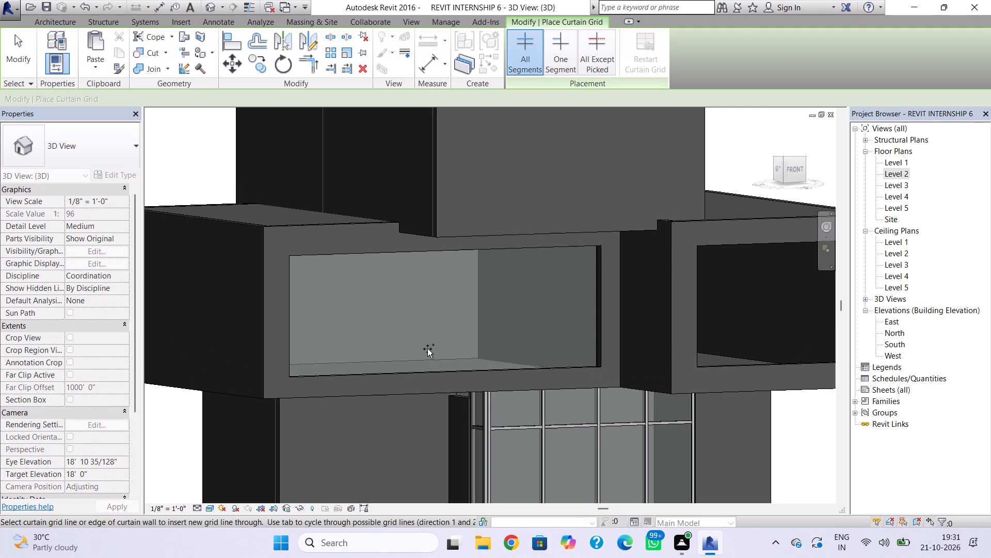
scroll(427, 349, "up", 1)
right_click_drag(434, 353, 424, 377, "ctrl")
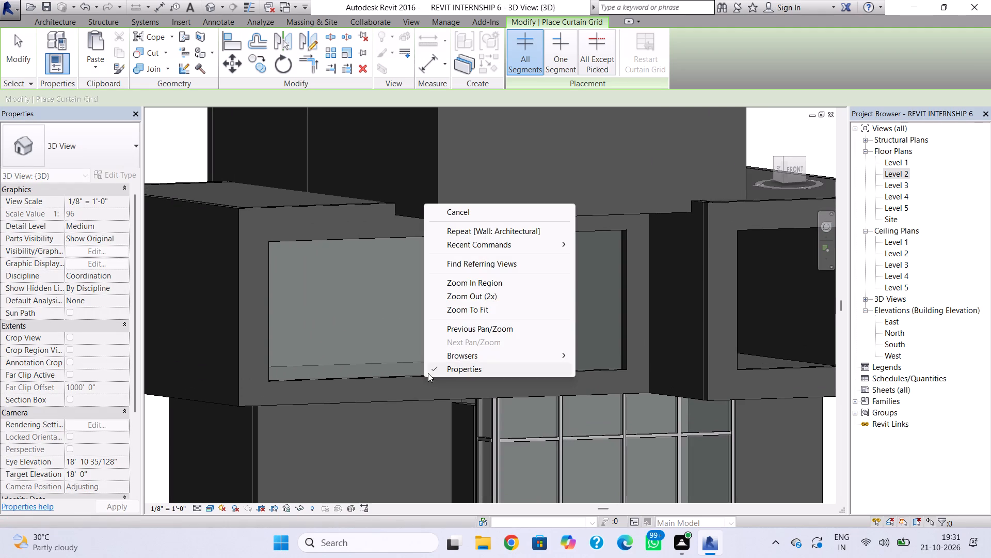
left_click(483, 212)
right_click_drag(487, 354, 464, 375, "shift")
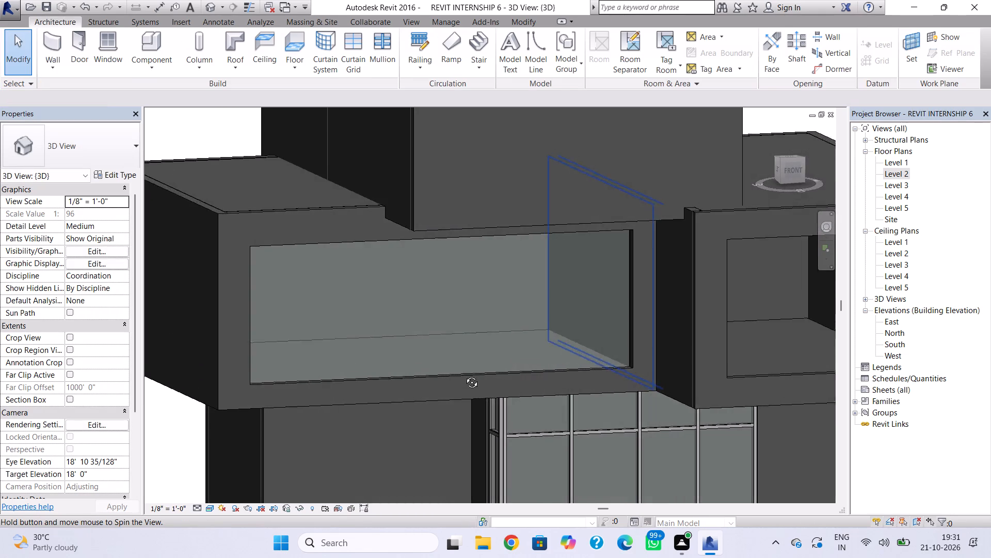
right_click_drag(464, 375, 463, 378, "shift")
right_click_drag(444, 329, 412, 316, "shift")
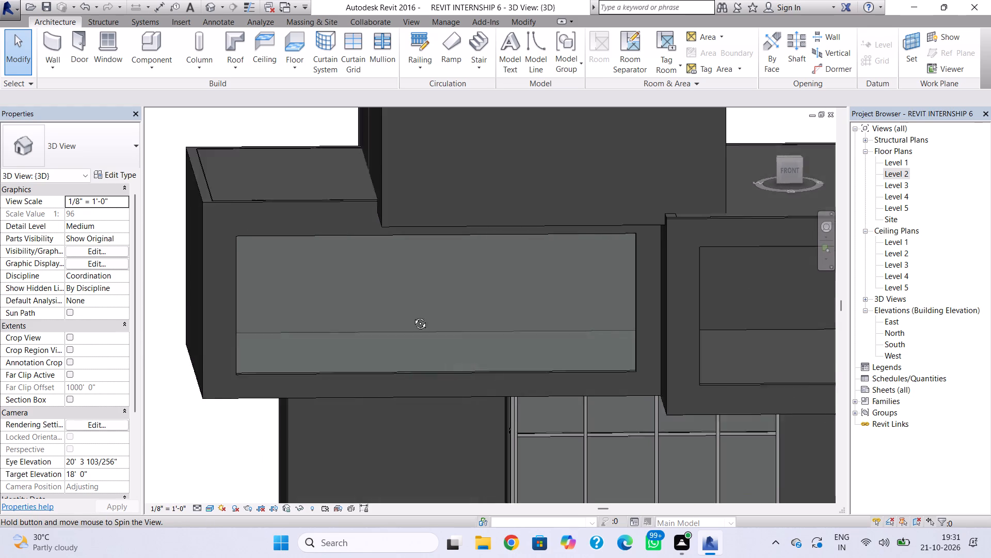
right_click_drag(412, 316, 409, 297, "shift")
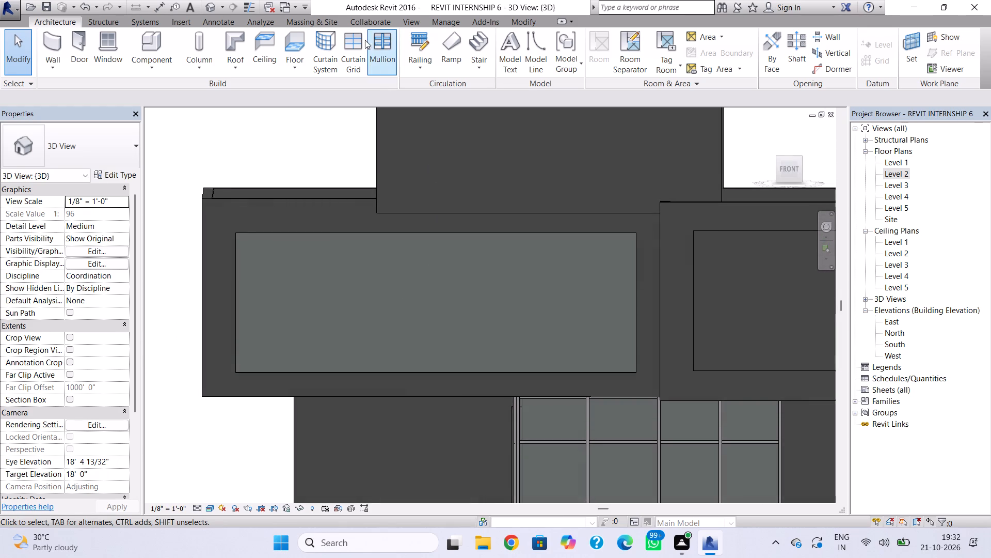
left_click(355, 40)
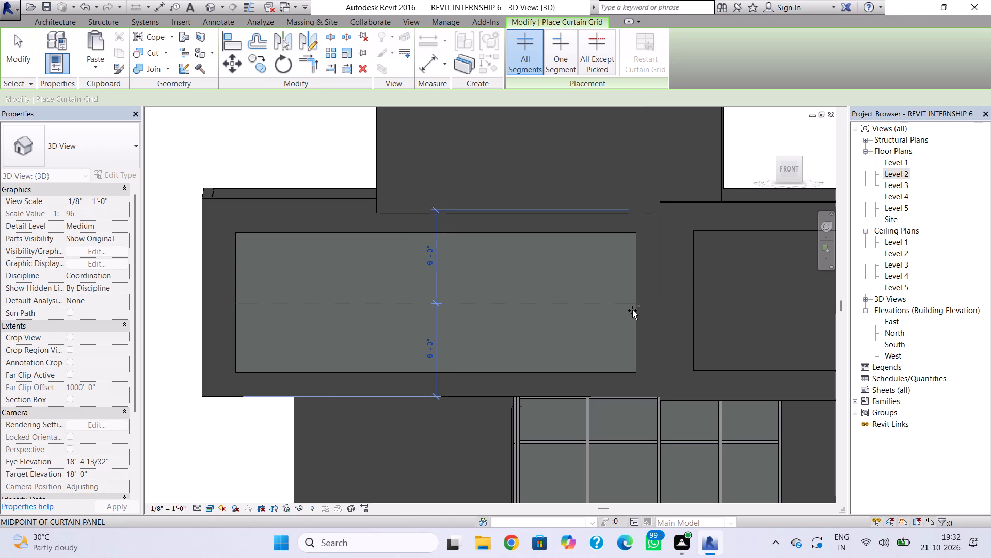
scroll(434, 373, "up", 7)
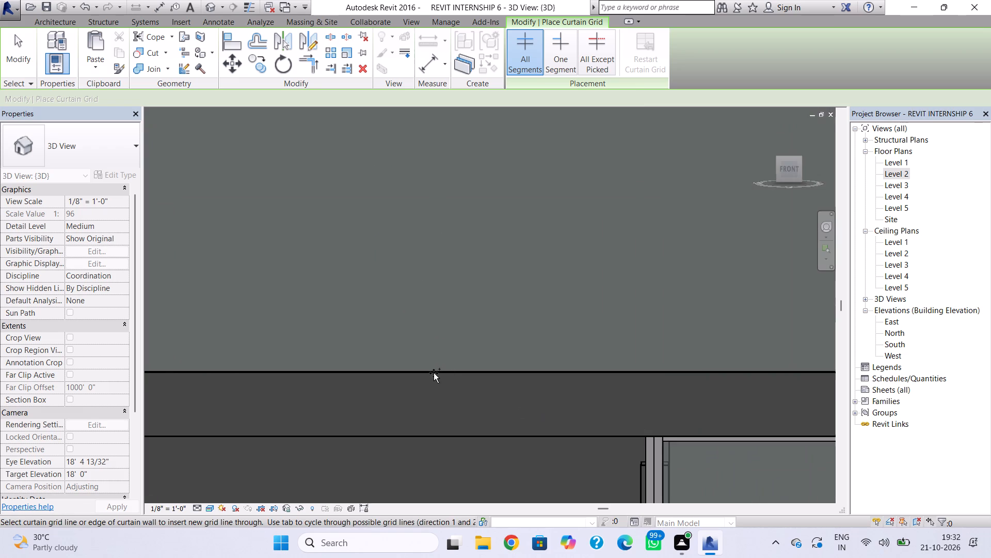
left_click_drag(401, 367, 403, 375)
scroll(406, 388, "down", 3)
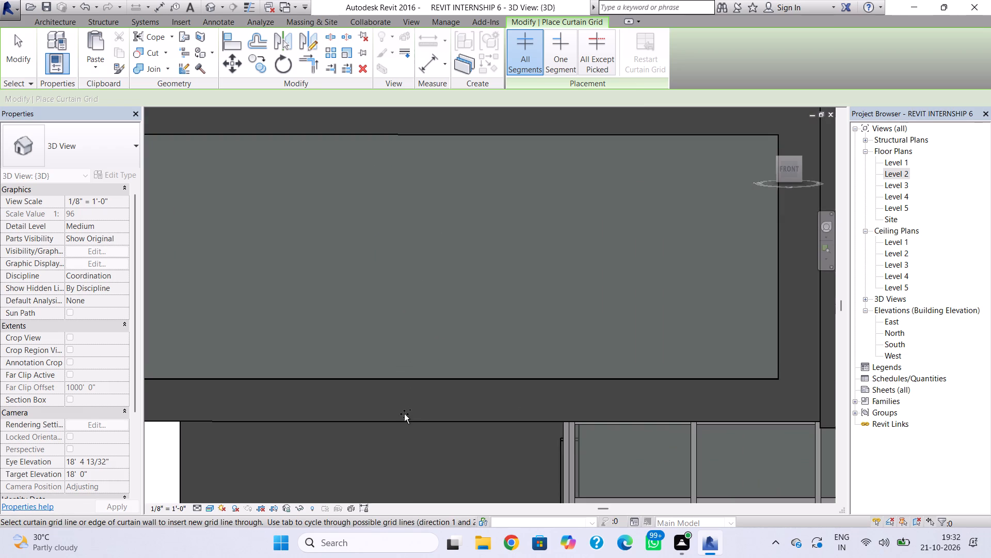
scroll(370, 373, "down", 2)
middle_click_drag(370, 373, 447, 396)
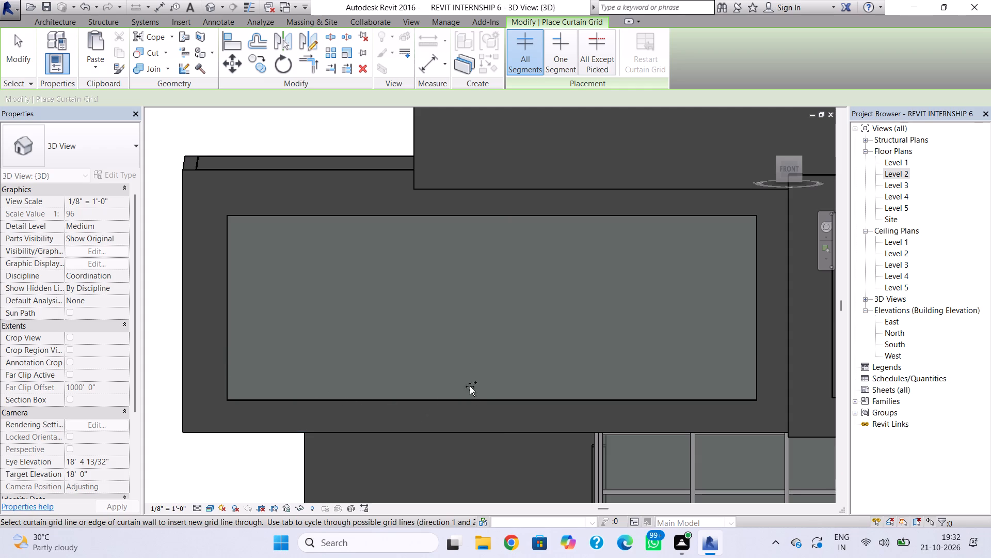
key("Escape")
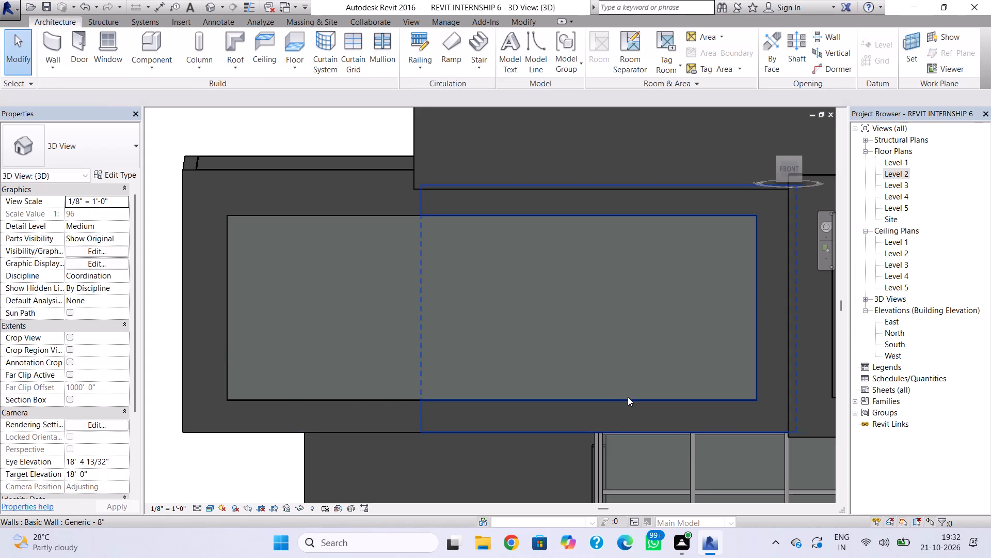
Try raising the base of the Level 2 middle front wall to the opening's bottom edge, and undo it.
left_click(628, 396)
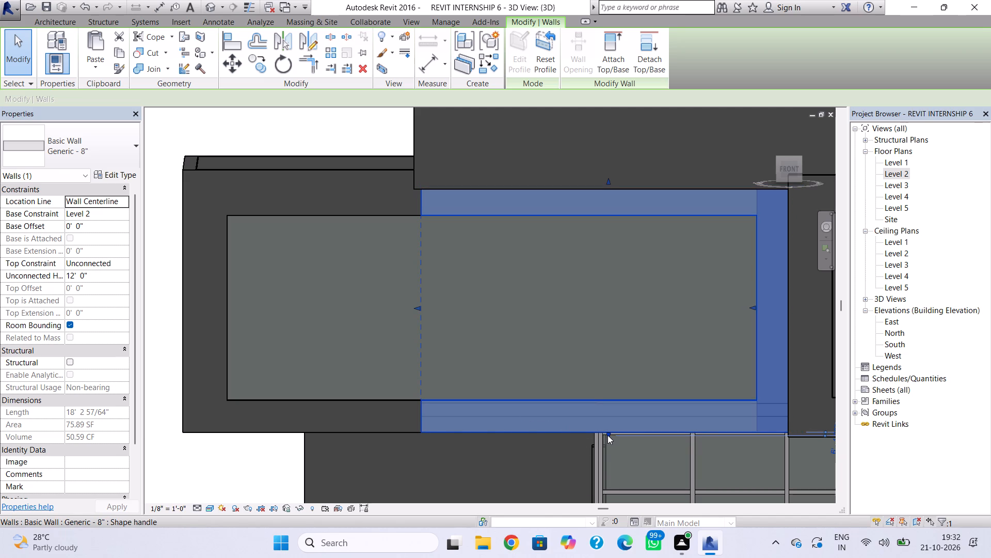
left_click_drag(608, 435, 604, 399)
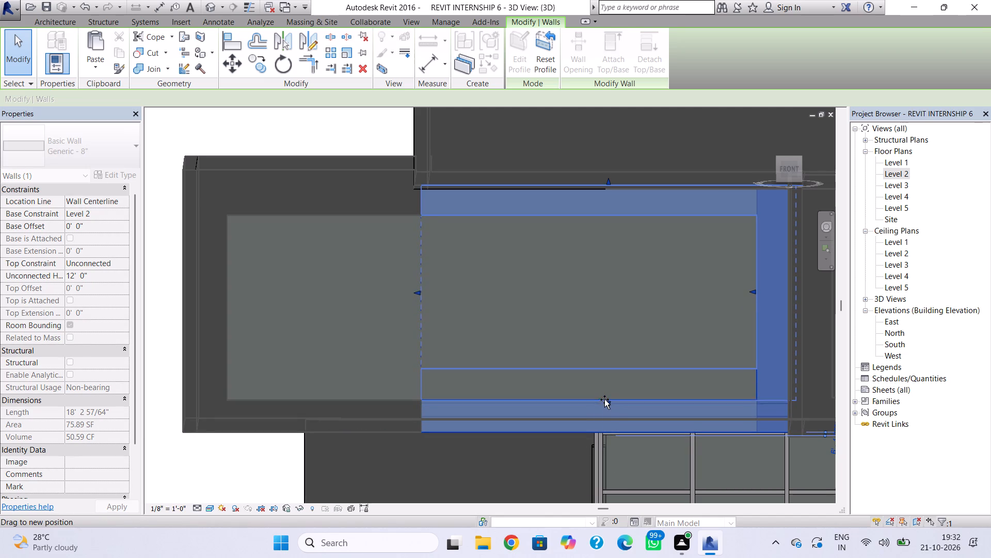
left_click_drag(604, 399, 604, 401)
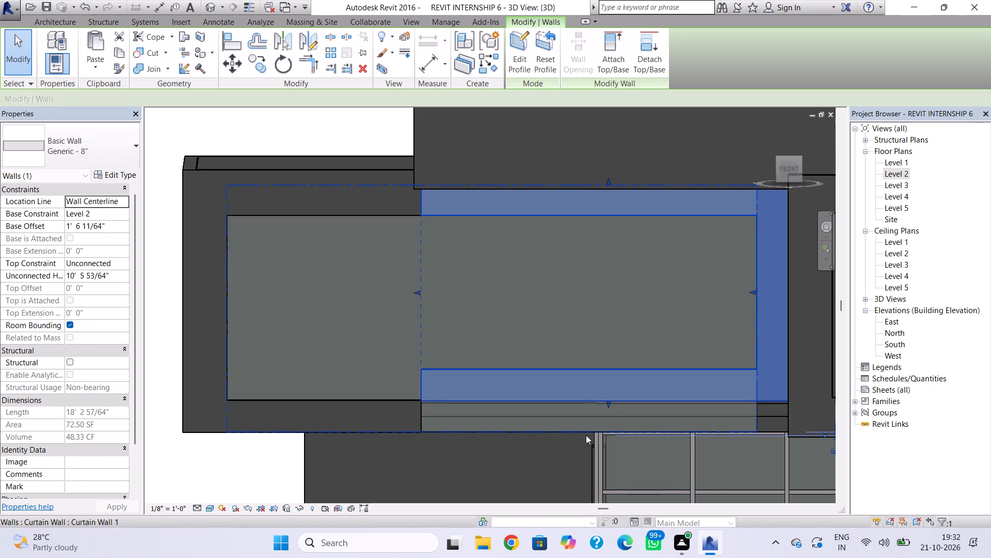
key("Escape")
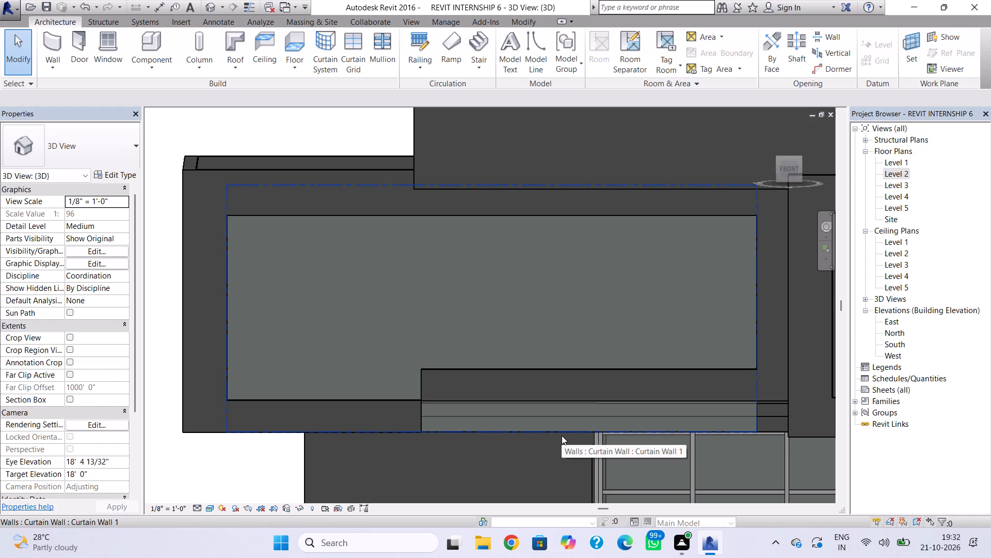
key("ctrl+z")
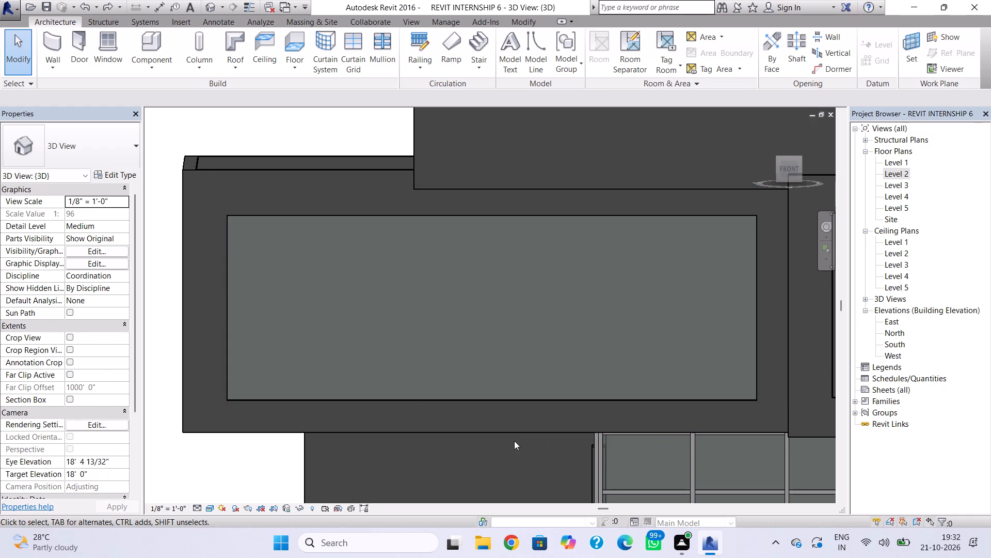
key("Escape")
Fit the Level 2 curtain wall to the front opening, raising its base about 1' 6 1/2" to the bottom edge and lowering its top to the upper edge.
left_click(745, 366)
left_click(232, 385)
left_click_drag(492, 435, 492, 422)
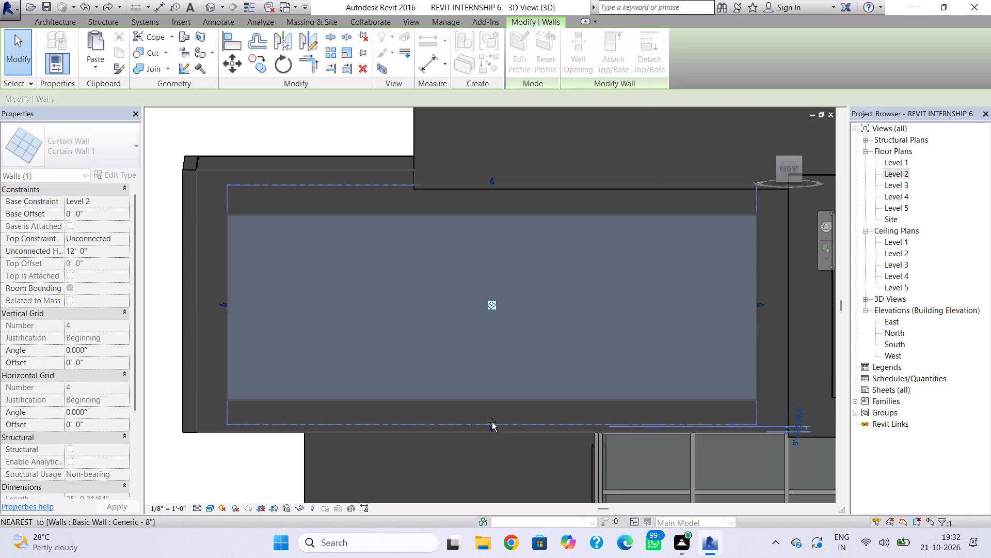
left_click_drag(492, 422, 492, 402)
key("Escape")
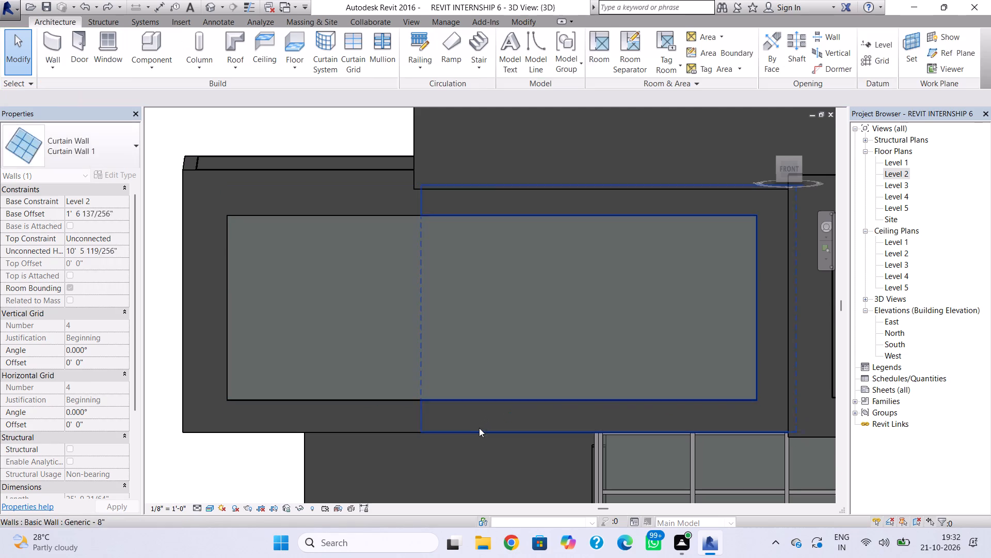
left_click(383, 213)
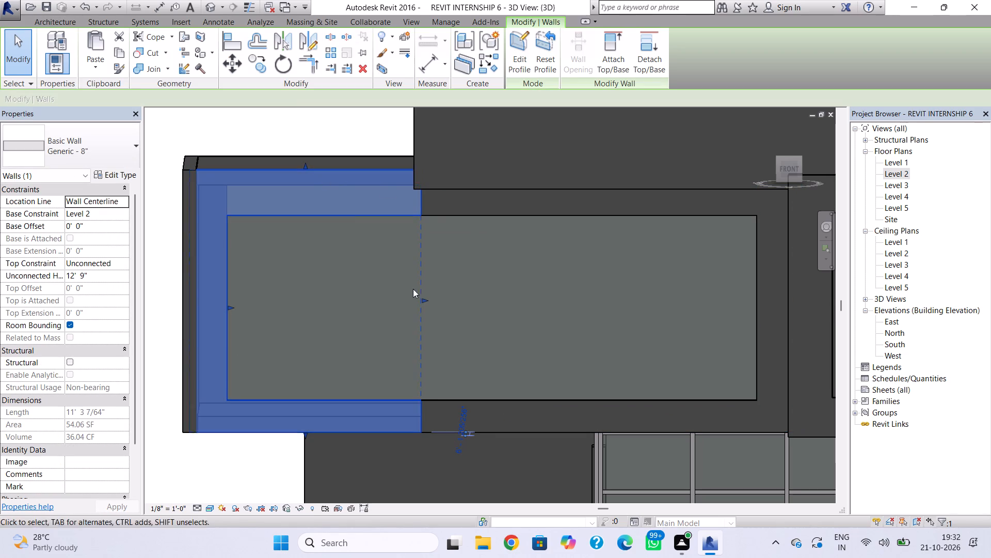
key("Escape")
left_click(442, 396)
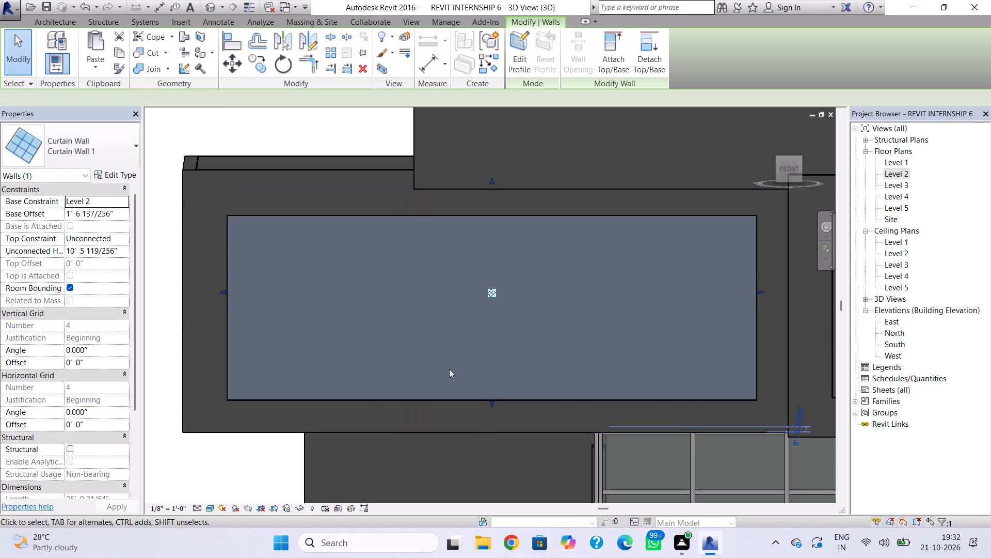
left_click_drag(491, 181, 493, 212)
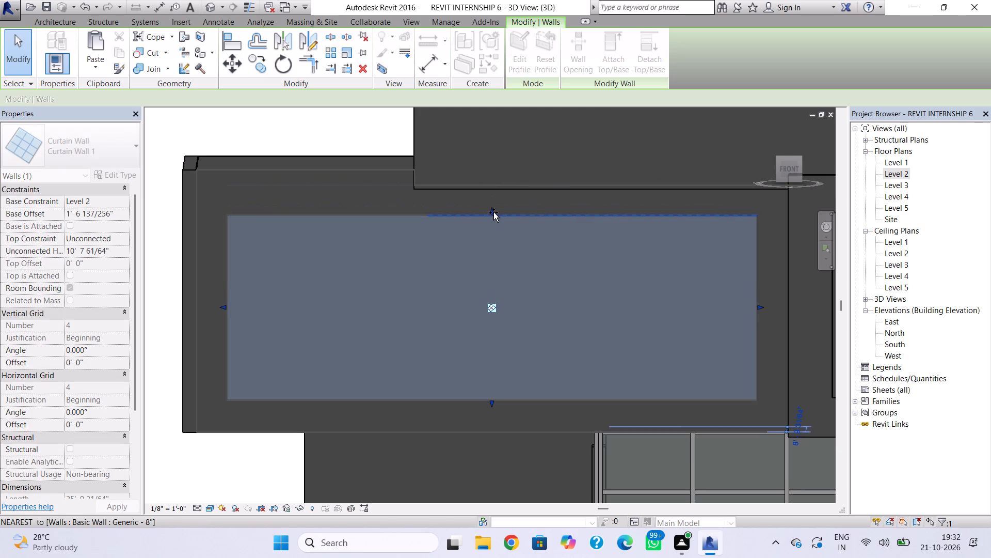
left_click_drag(493, 212, 493, 213)
key("Escape")
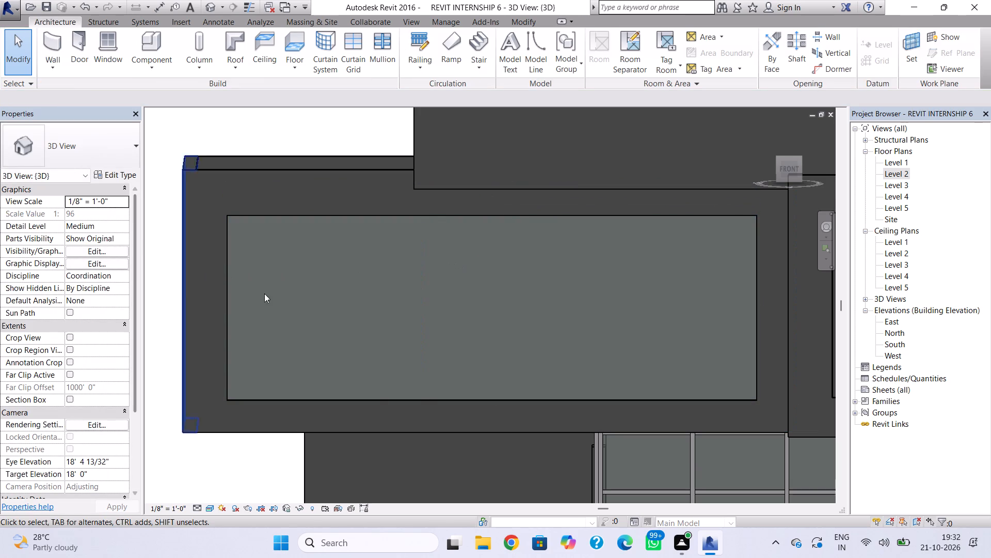
Add a vertical curtain grid line to the Level 2 curtain wall, 12'-0" from its left jamb.
left_click(352, 48)
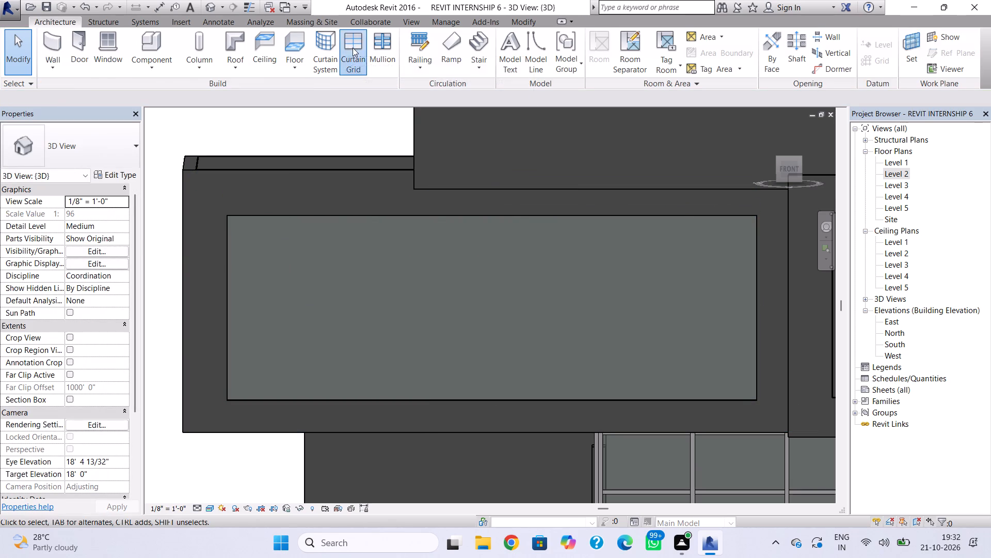
left_click(474, 398)
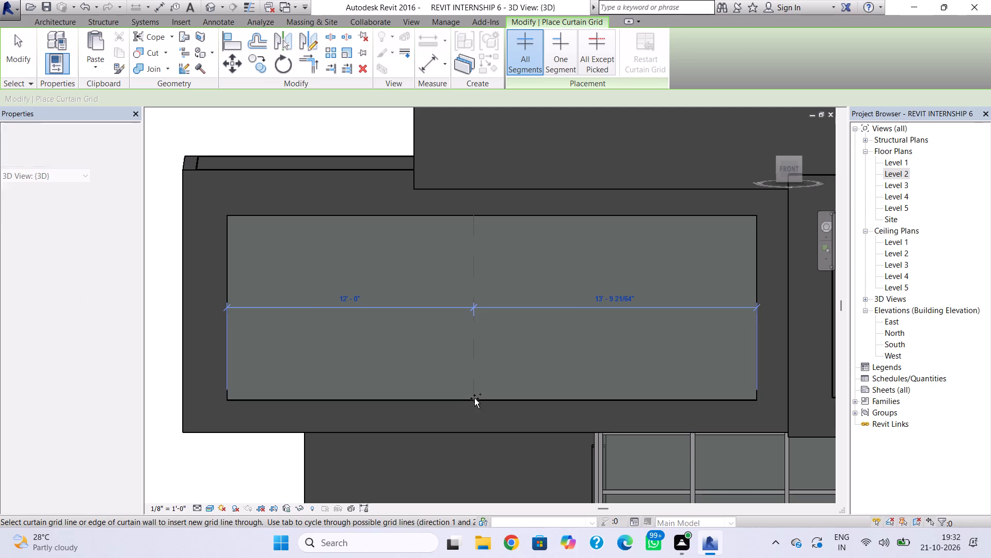
Place 2.5" x 5" rectangular mullions on the vertical grid line and all four edges of the Level 2 curtain wall.
left_click(66, 27)
left_click(386, 57)
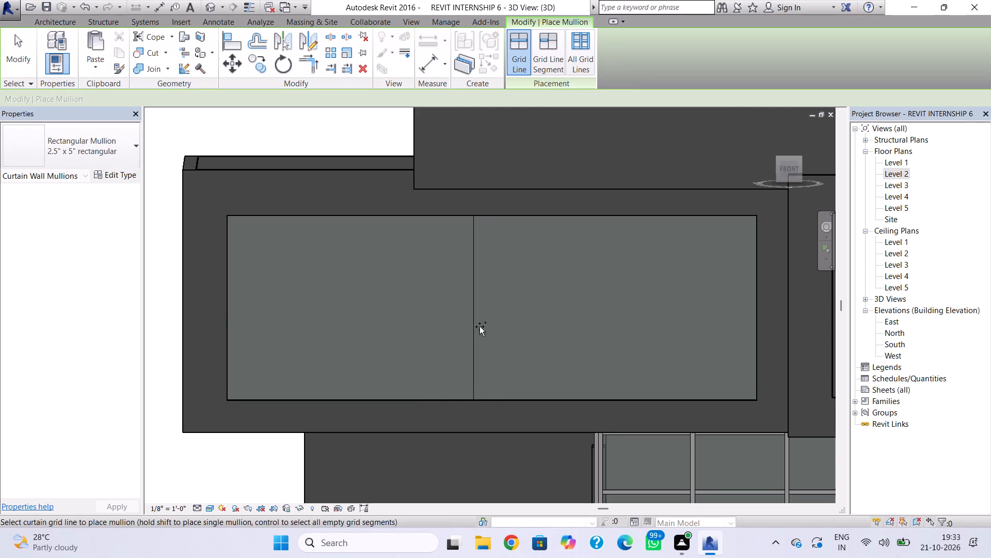
left_click(474, 353)
left_click(508, 216)
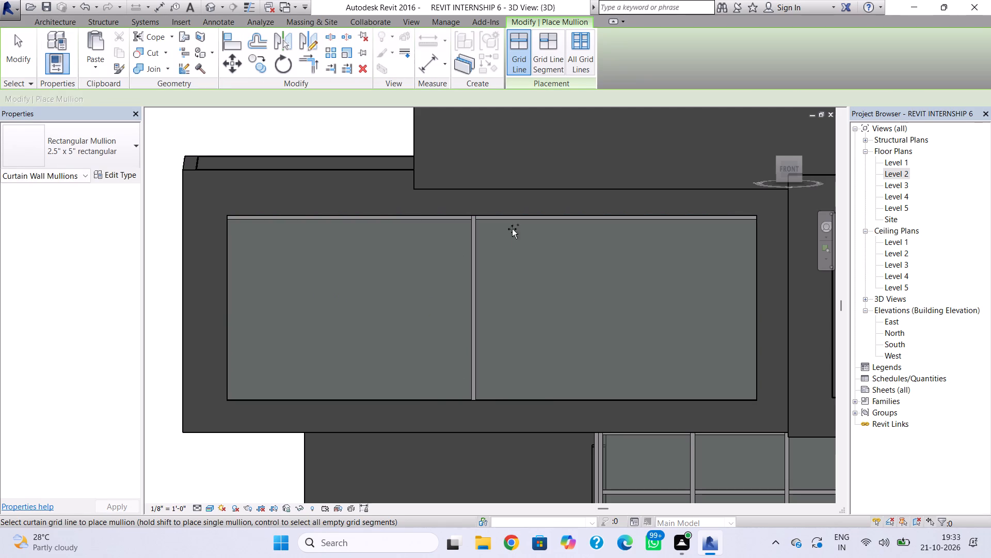
left_click(540, 398)
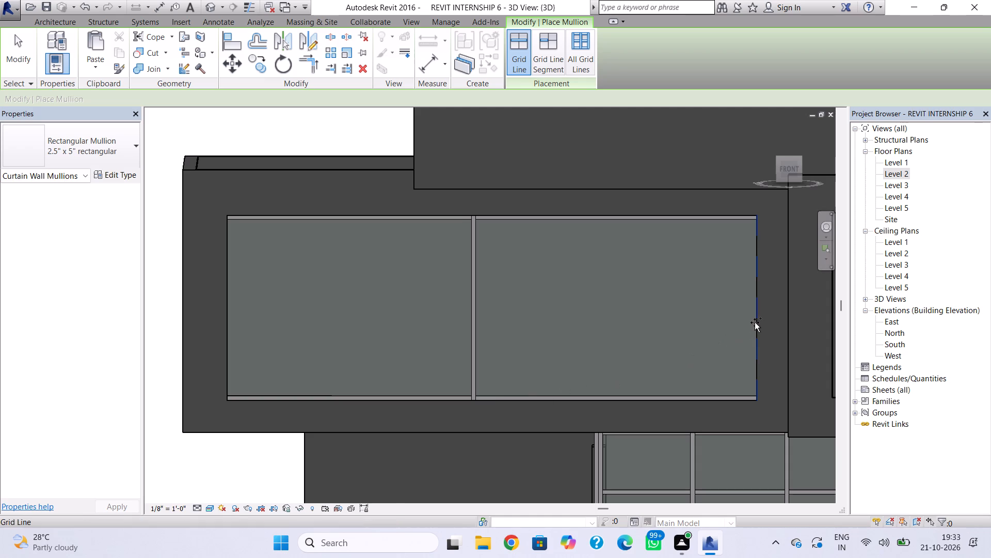
left_click(756, 322)
left_click(232, 324)
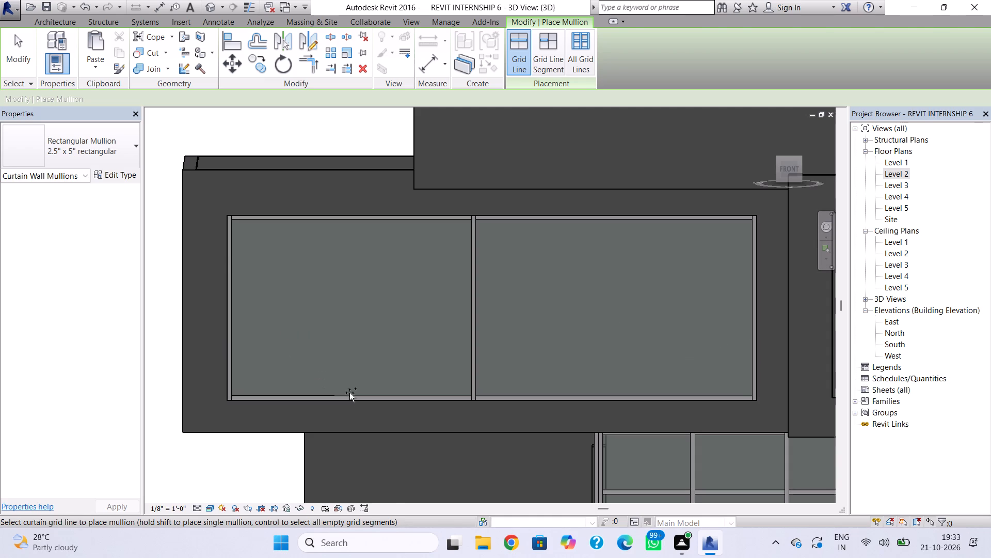
key("Escape")
Edit the profile of the Level 2 left side wall to cut a rectangular opening about 14' wide by 8' high near its front end.
scroll(358, 399, "down", 2)
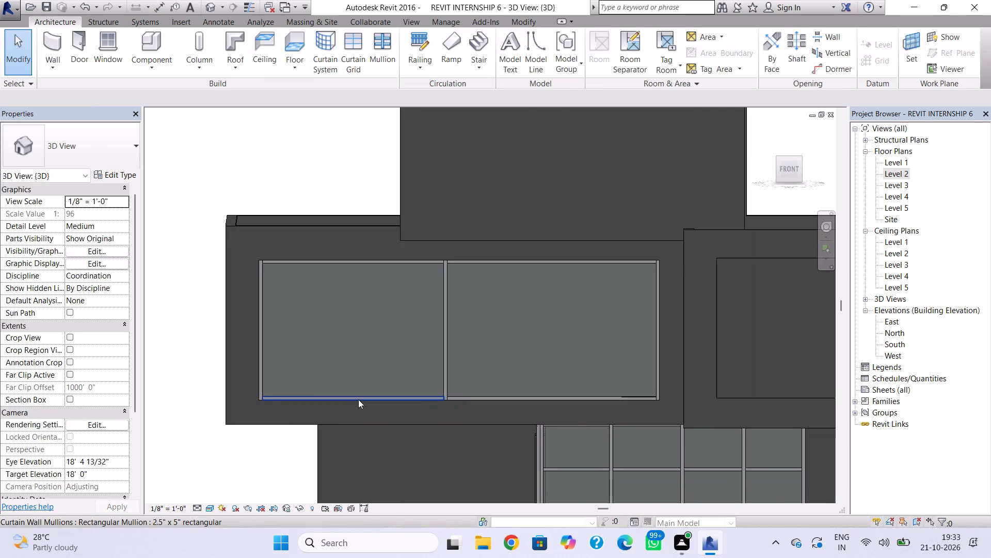
scroll(358, 399, "down", 1)
right_click_drag(311, 405, 412, 402, "shift")
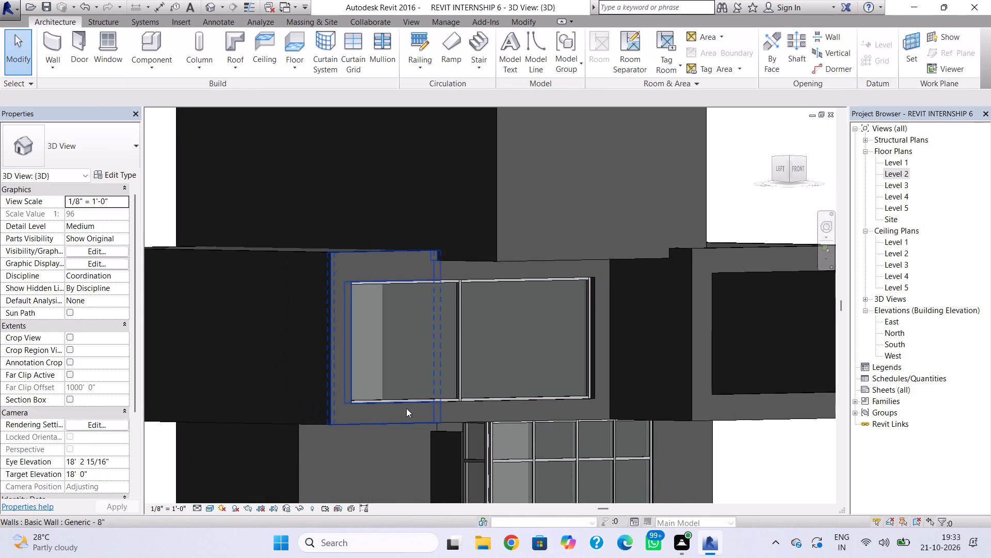
middle_click_drag(405, 408, 557, 418)
scroll(405, 408, "down", 1)
double_click(466, 427)
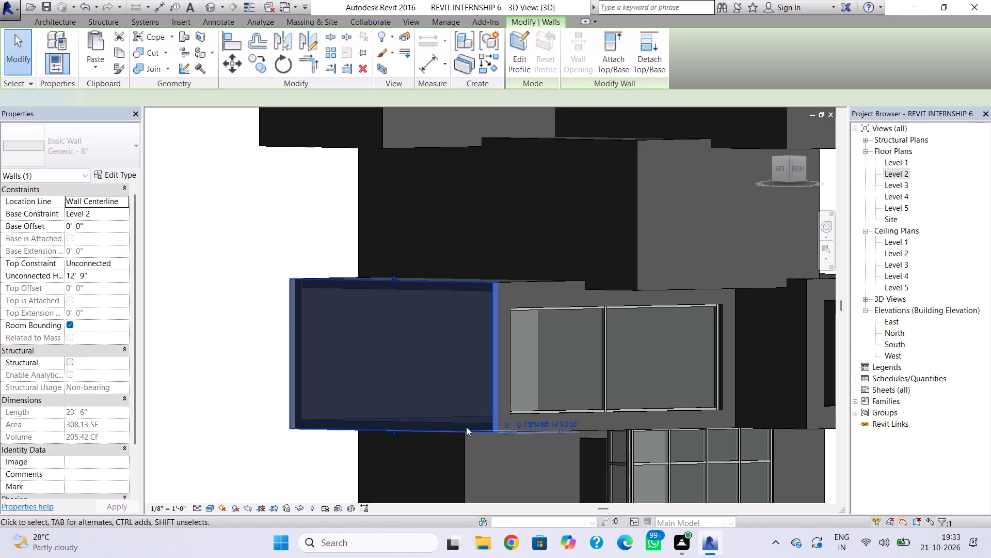
left_click(780, 167)
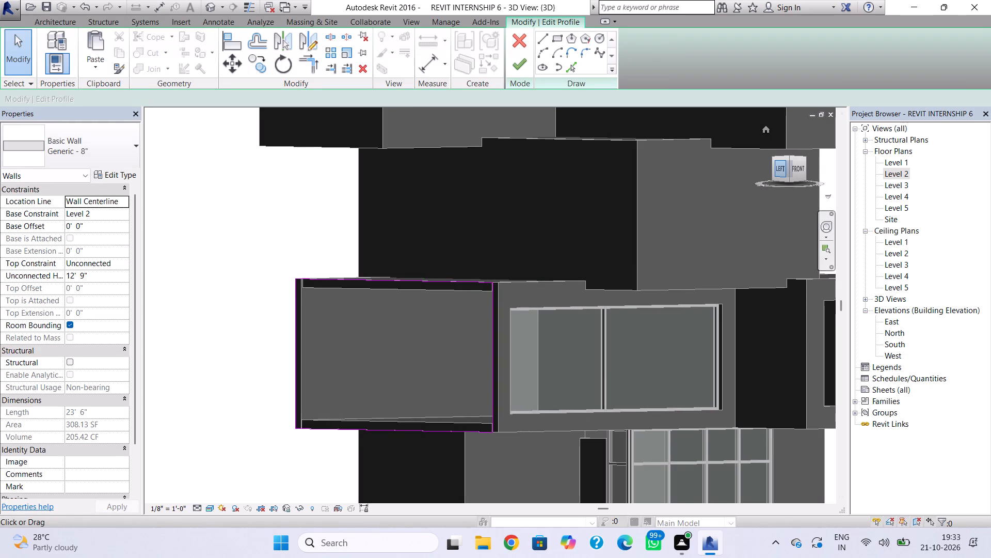
scroll(518, 380, "up", 4)
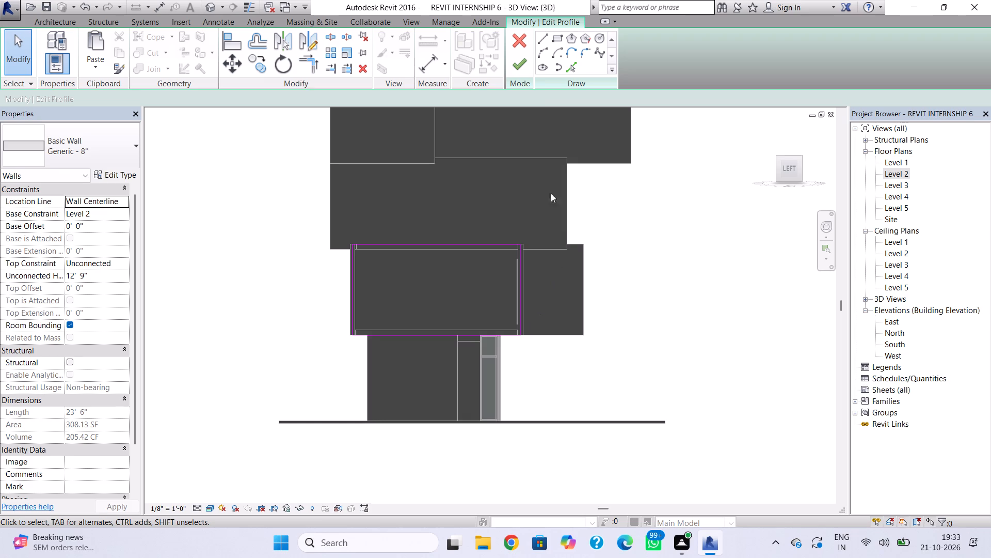
left_click(556, 39)
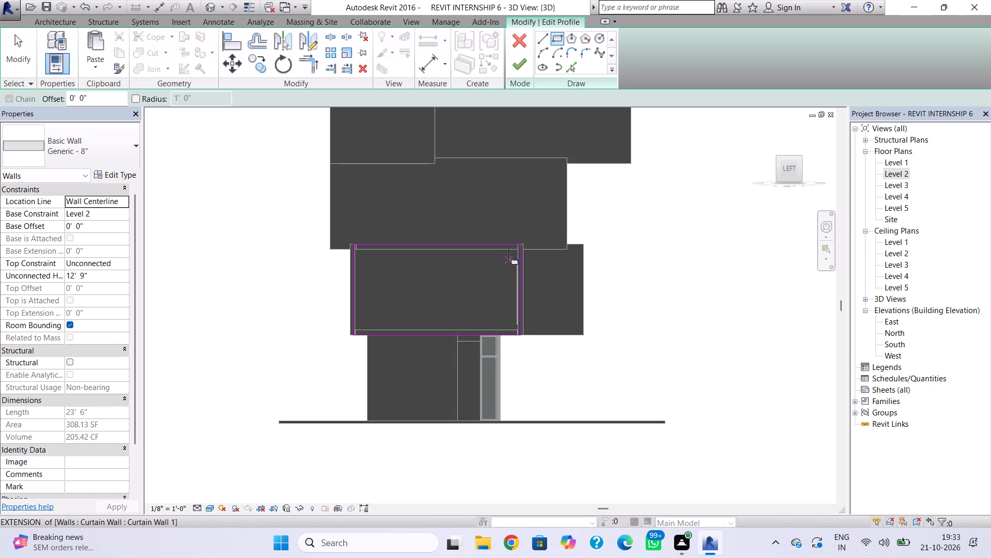
left_click(508, 256)
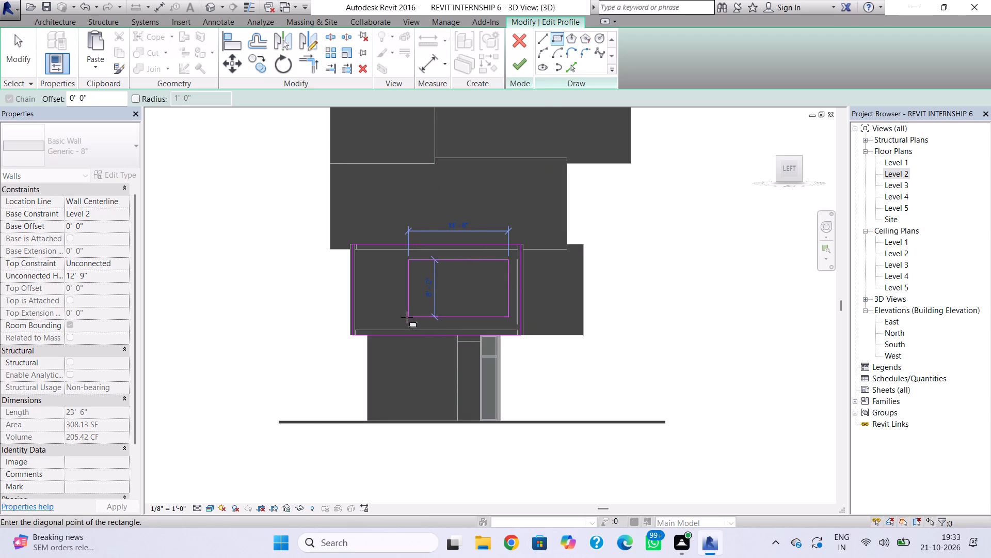
left_click(405, 317)
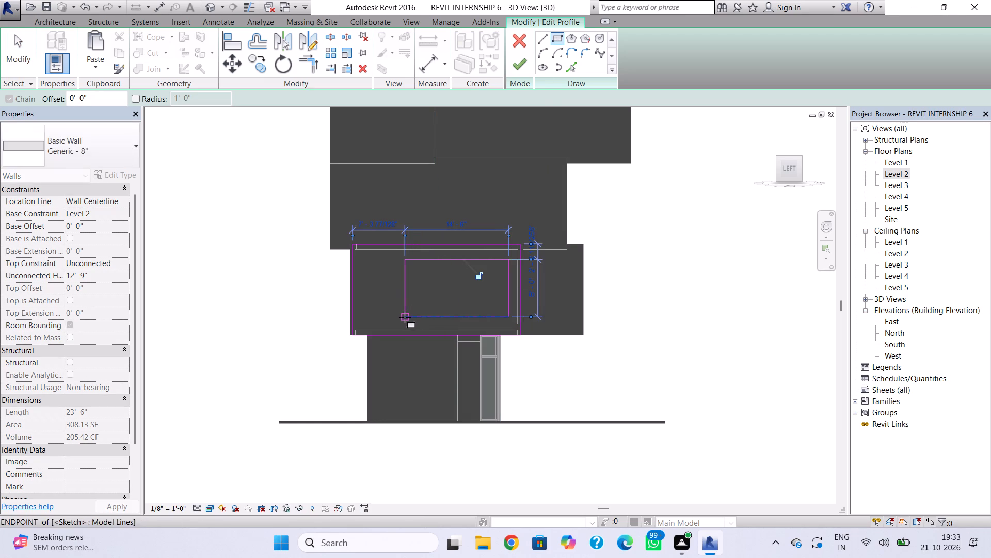
key("Escape")
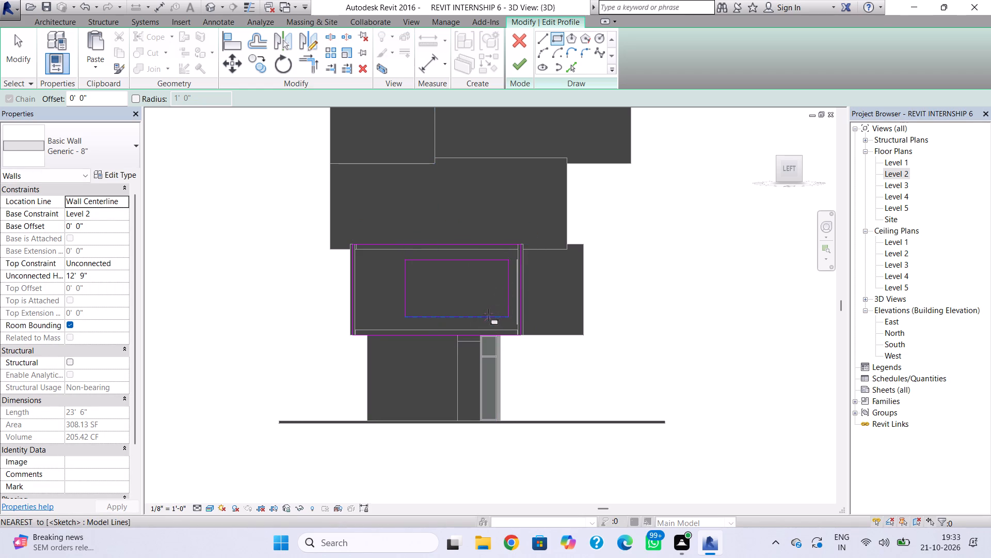
left_click(522, 66)
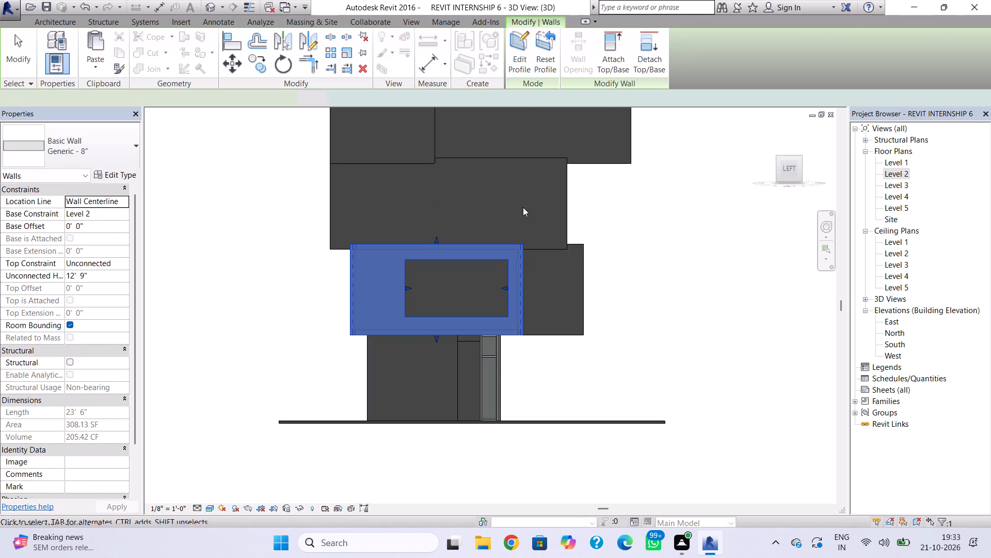
key("Escape")
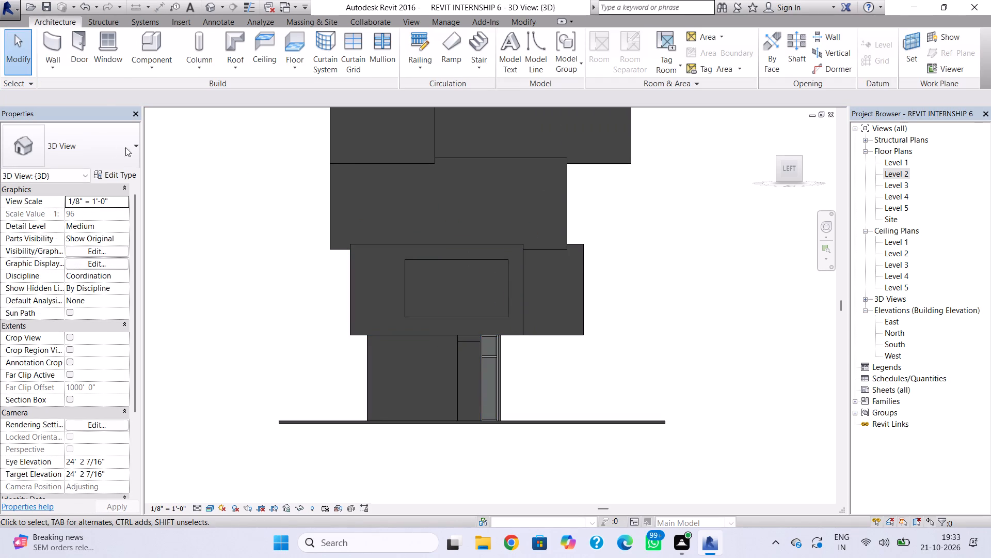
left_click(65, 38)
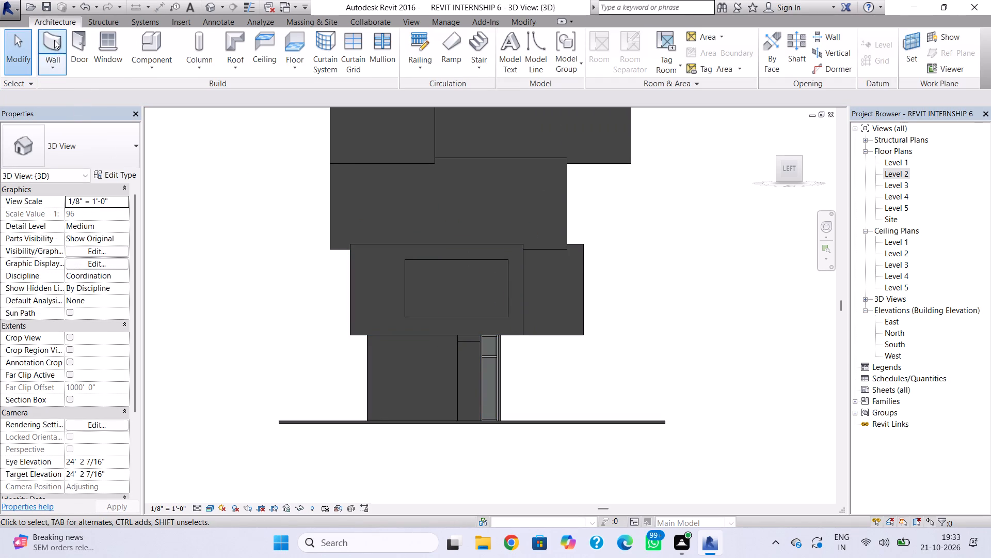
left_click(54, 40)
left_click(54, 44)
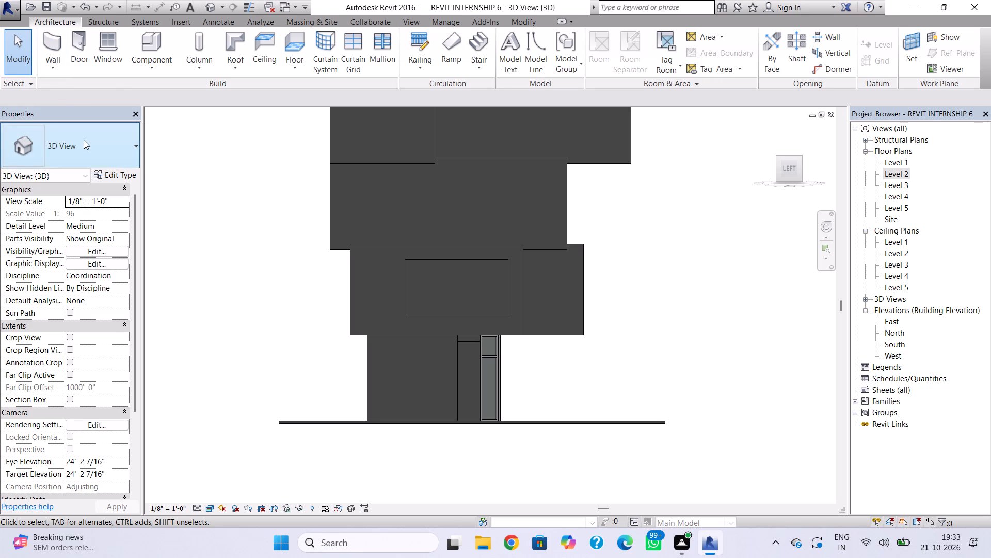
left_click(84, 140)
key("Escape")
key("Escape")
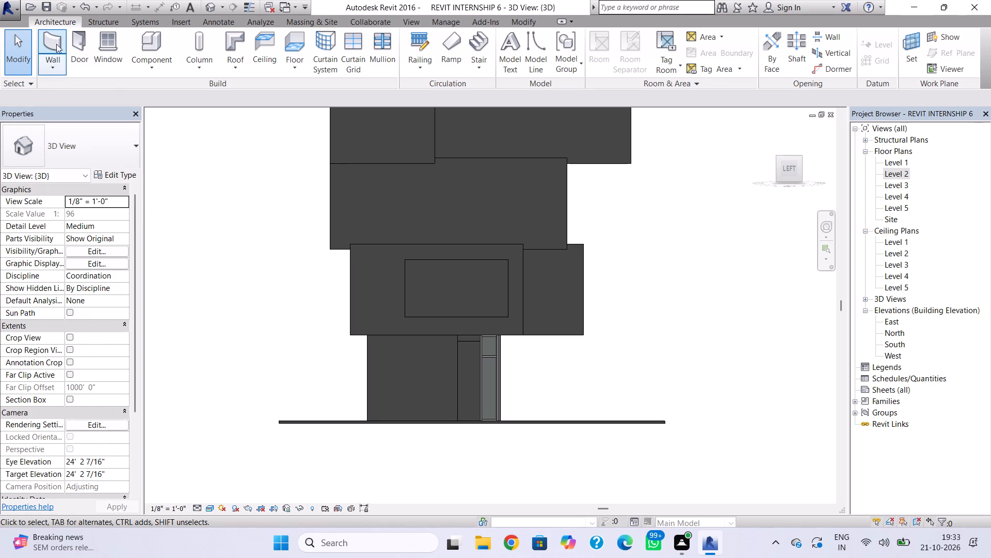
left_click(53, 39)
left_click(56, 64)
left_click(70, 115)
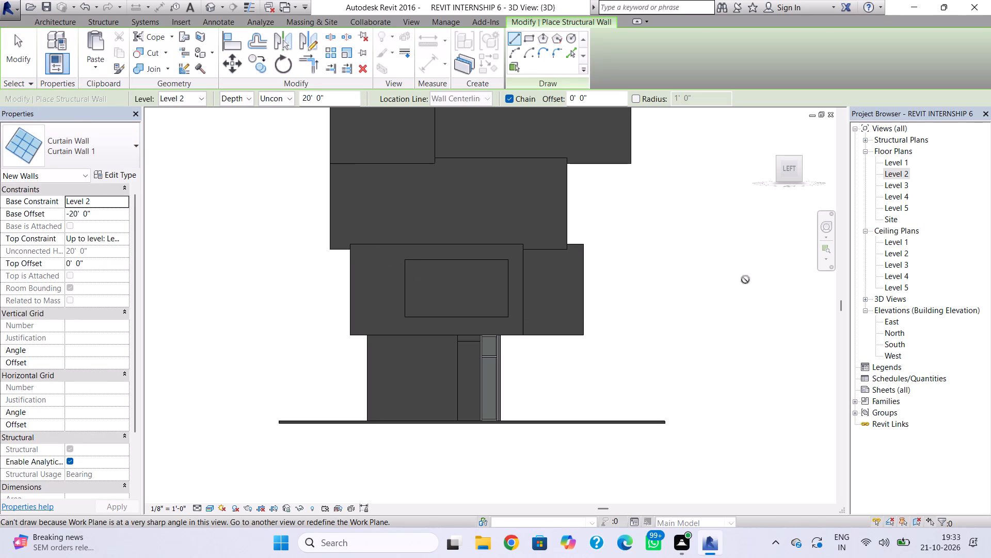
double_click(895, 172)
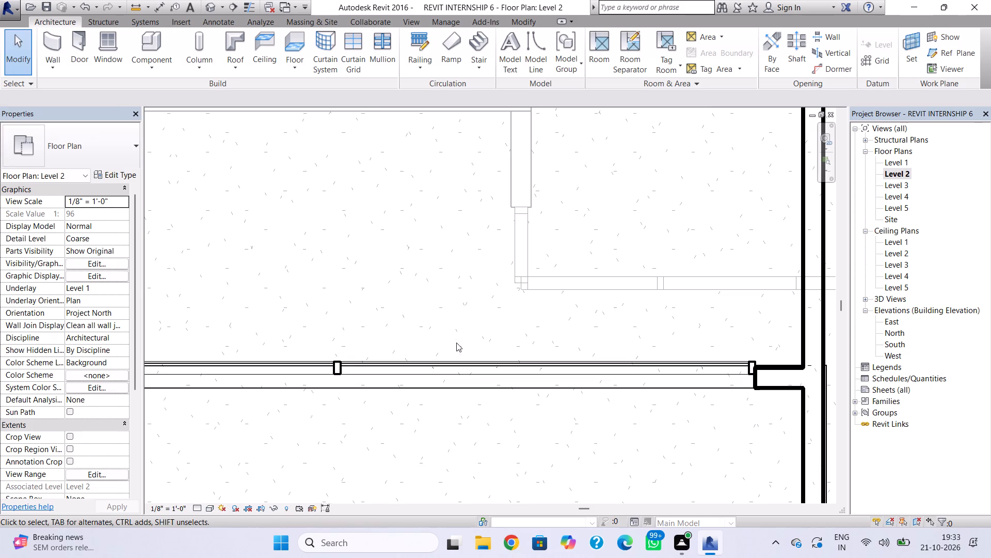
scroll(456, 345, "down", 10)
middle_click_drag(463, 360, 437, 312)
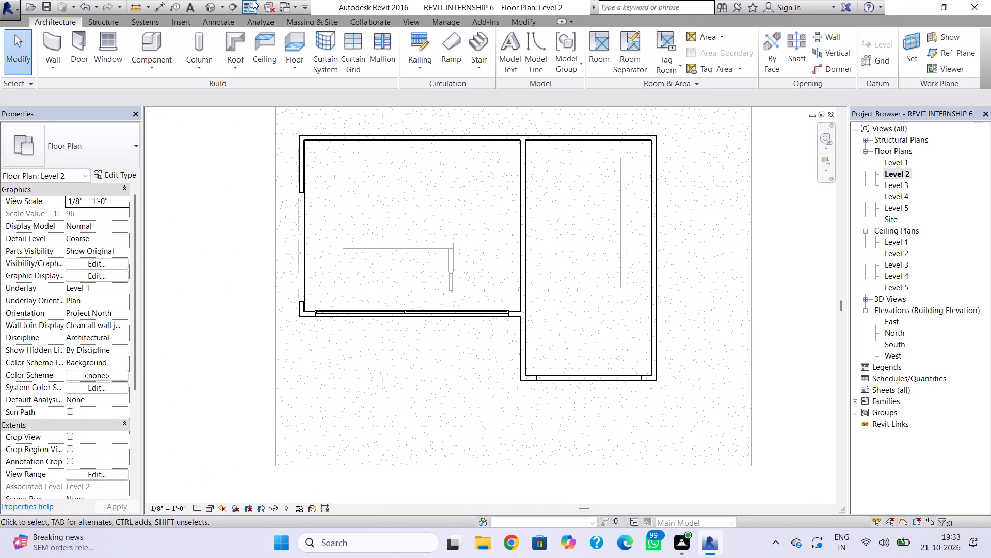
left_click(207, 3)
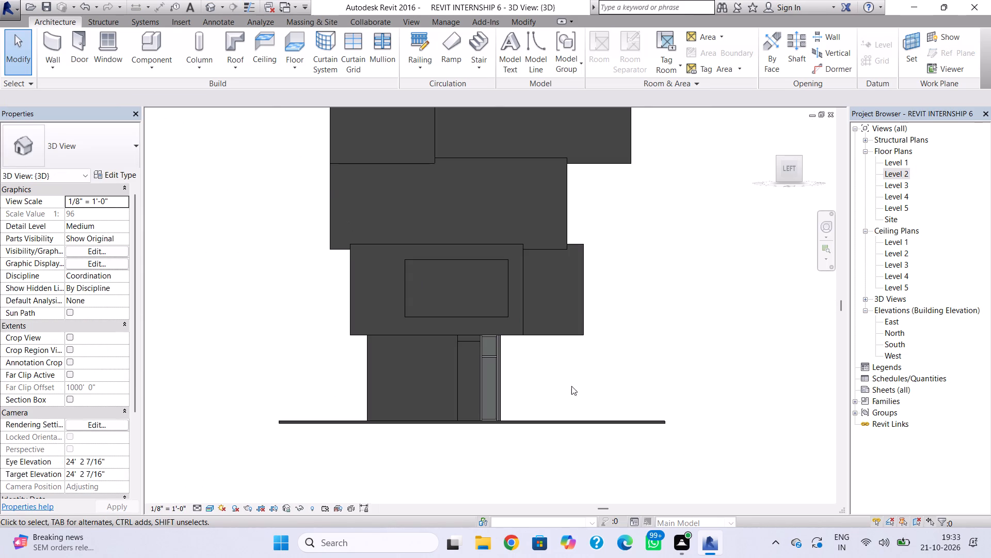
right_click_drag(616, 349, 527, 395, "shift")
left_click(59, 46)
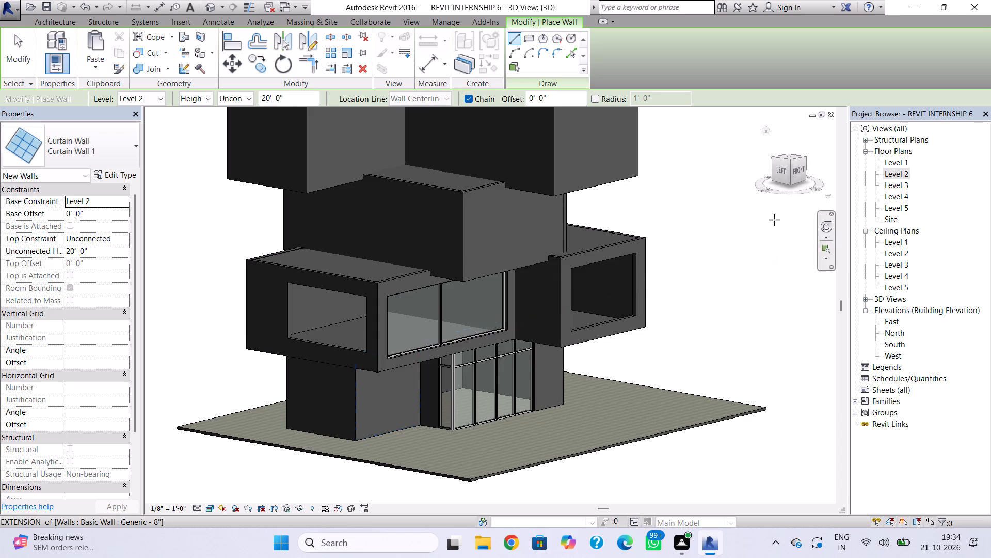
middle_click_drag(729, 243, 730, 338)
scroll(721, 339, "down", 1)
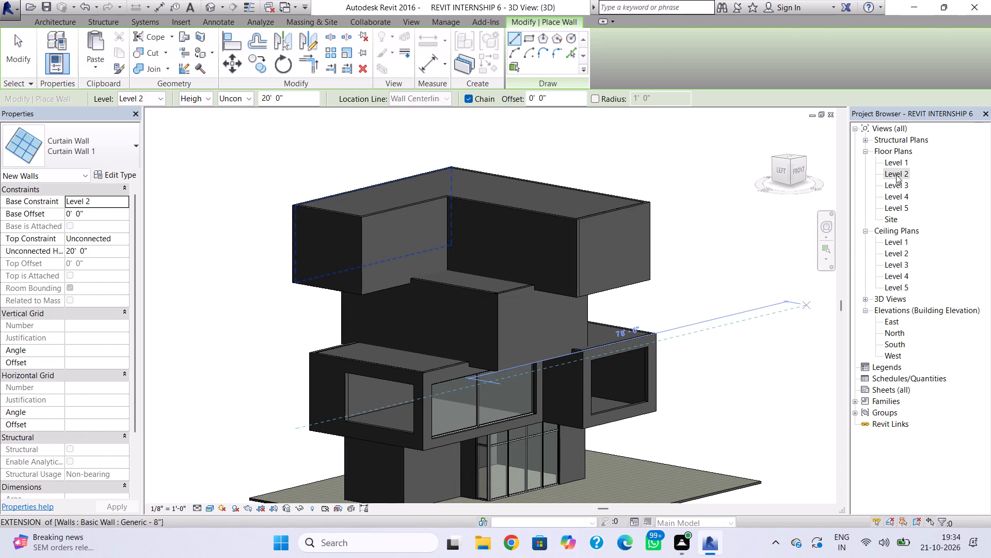
Draw a Curtain Wall 1 segment in the Level 2 plan, jamb to jamb across the projecting right-hand block's front opening, with 20'-0" unconnected height.
double_click(896, 173)
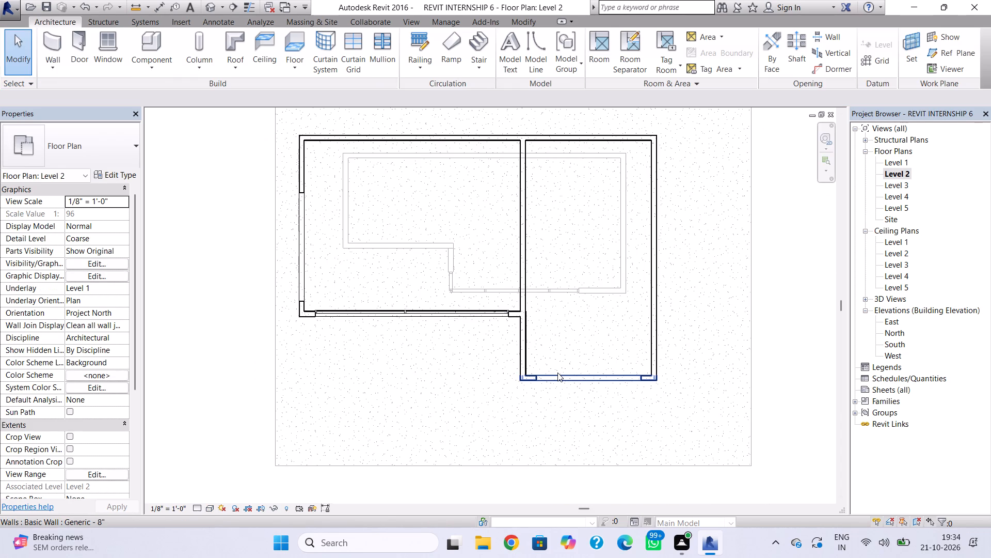
scroll(556, 373, "up", 1)
middle_click_drag(556, 373, 519, 393)
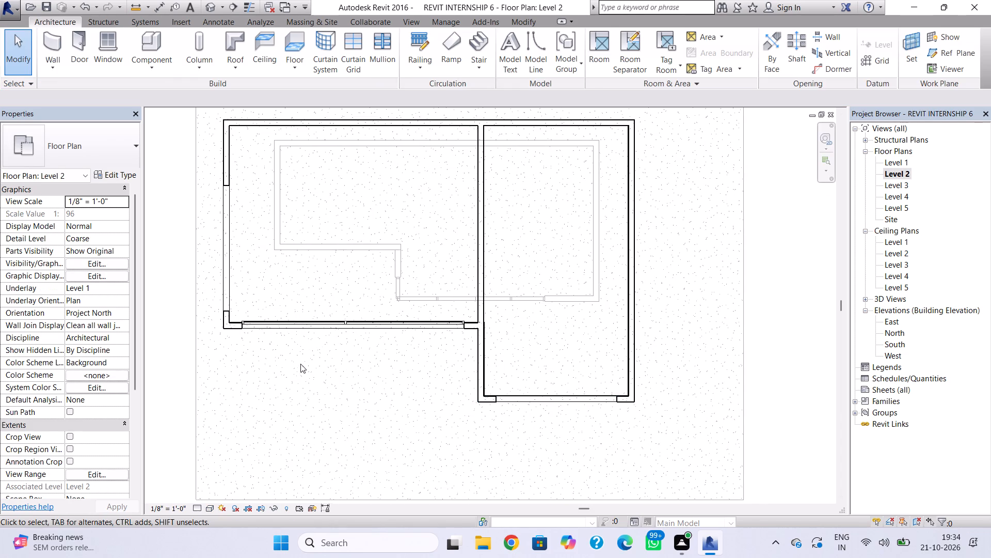
left_click(56, 48)
scroll(499, 402, "up", 4)
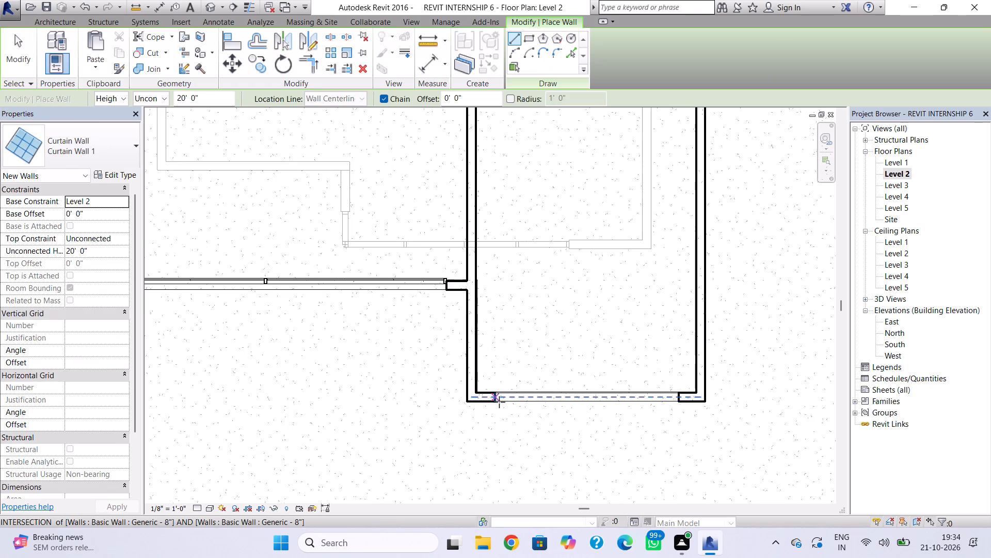
scroll(499, 402, "up", 2)
left_click(494, 387)
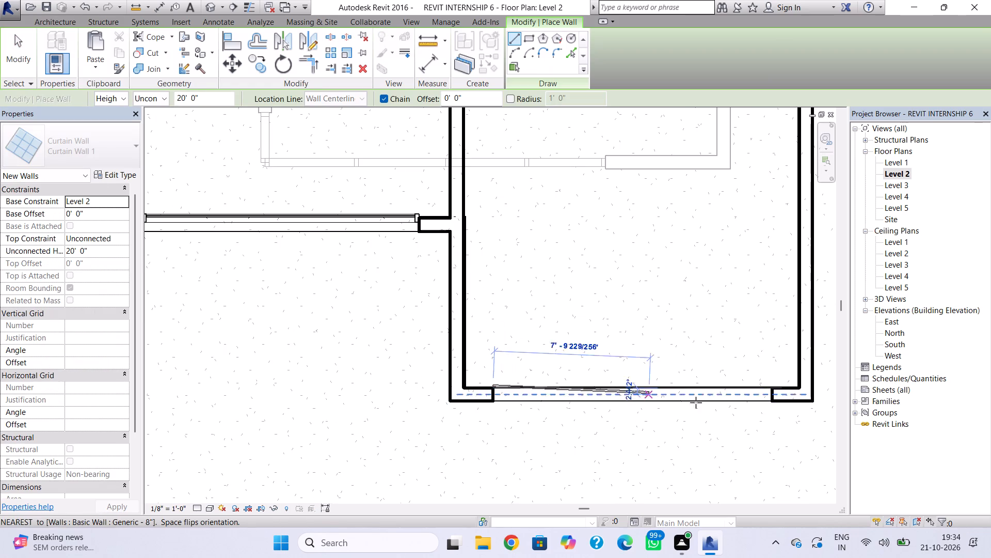
left_click(772, 391)
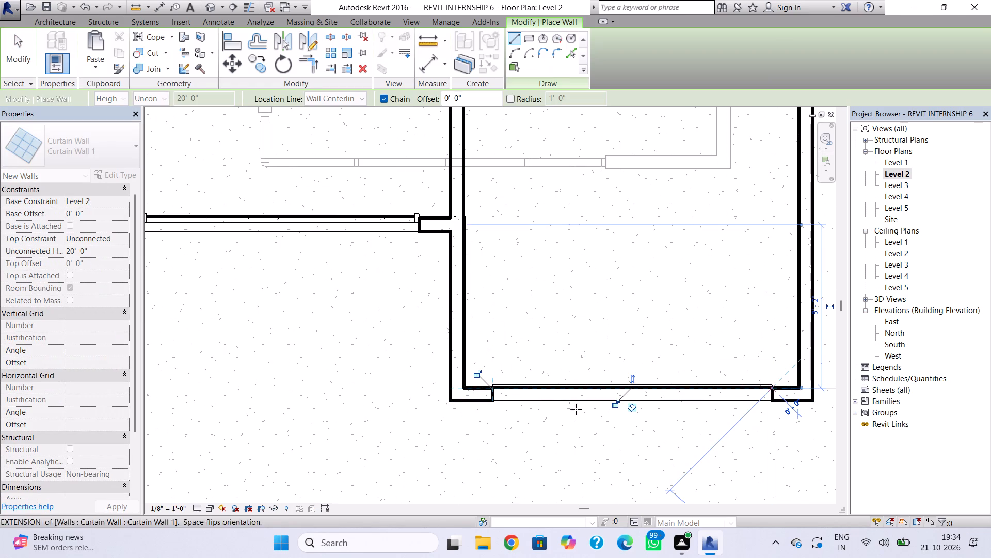
key("Escape")
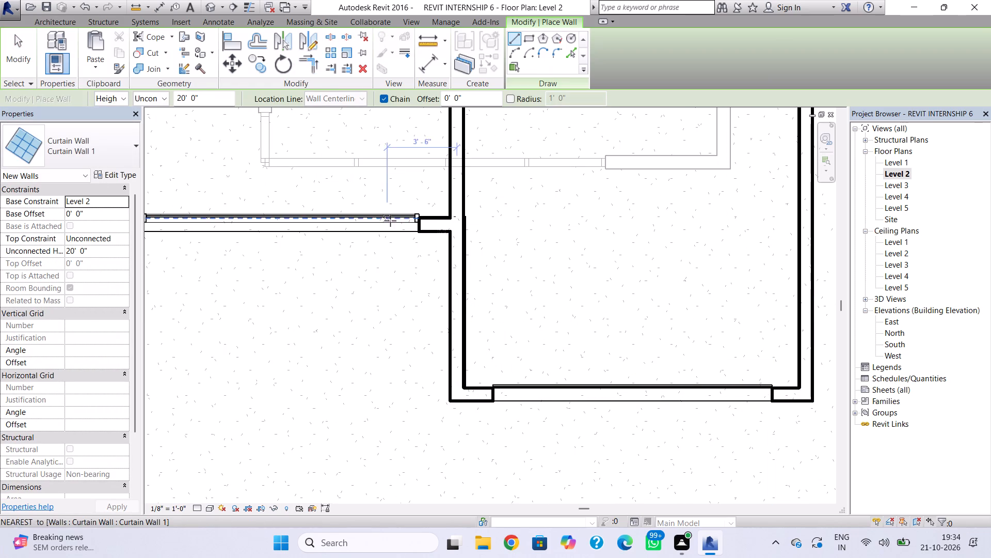
left_click(205, 3)
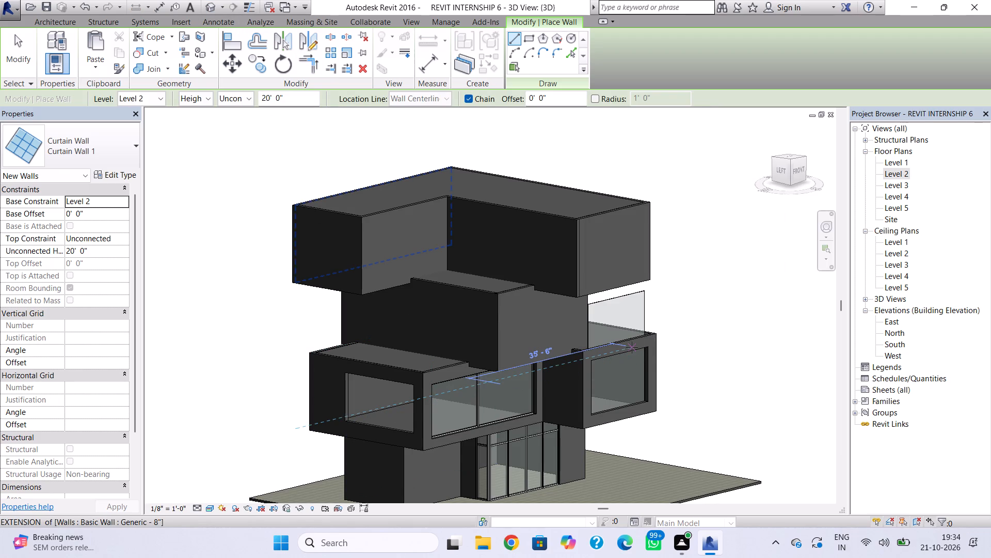
key("Escape")
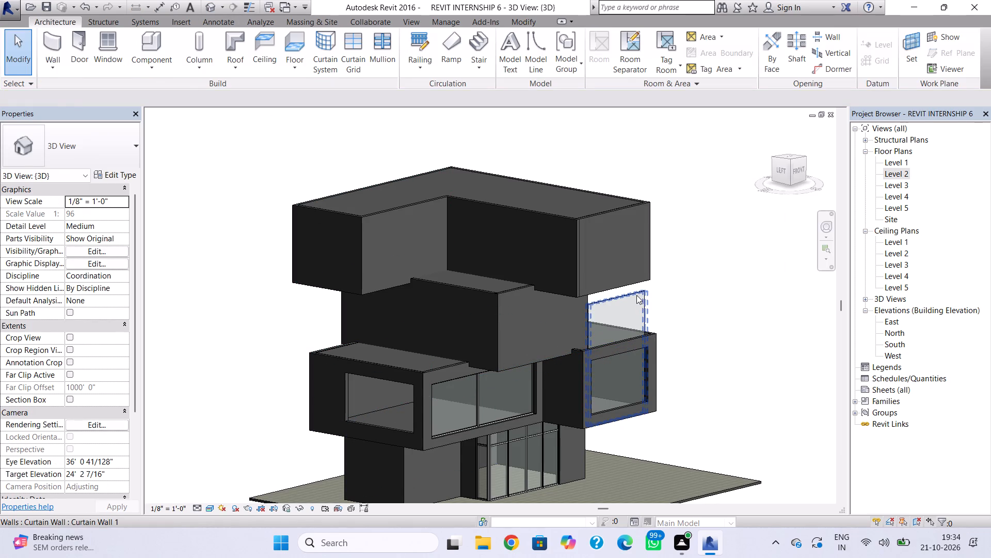
Fit the new curtain wall to its opening, lowering its top to the upper edge and raising its base about 1' 11" to the bottom edge.
left_click(636, 295)
right_click_drag(691, 435, 588, 408, "shift")
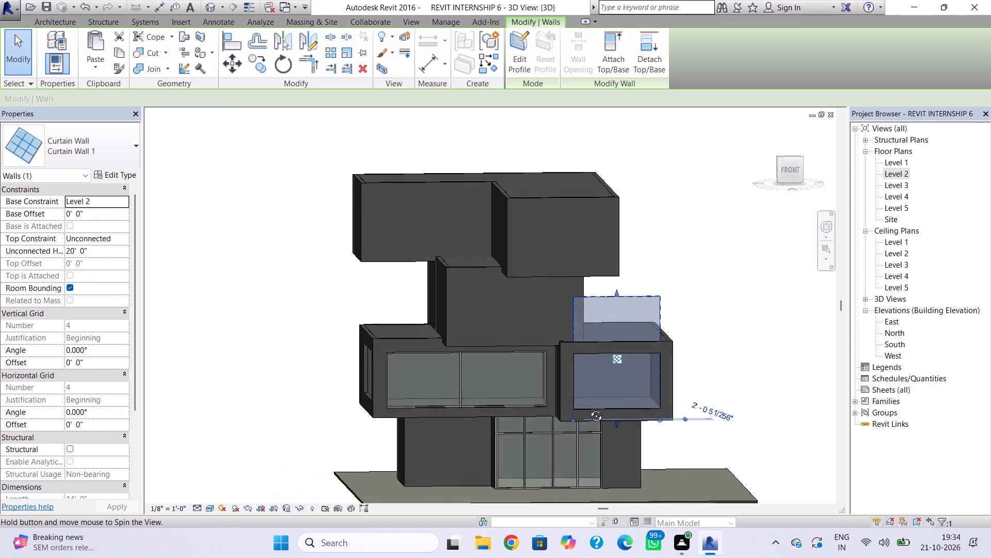
right_click_drag(588, 408, 580, 379, "shift")
left_click_drag(616, 290, 617, 353)
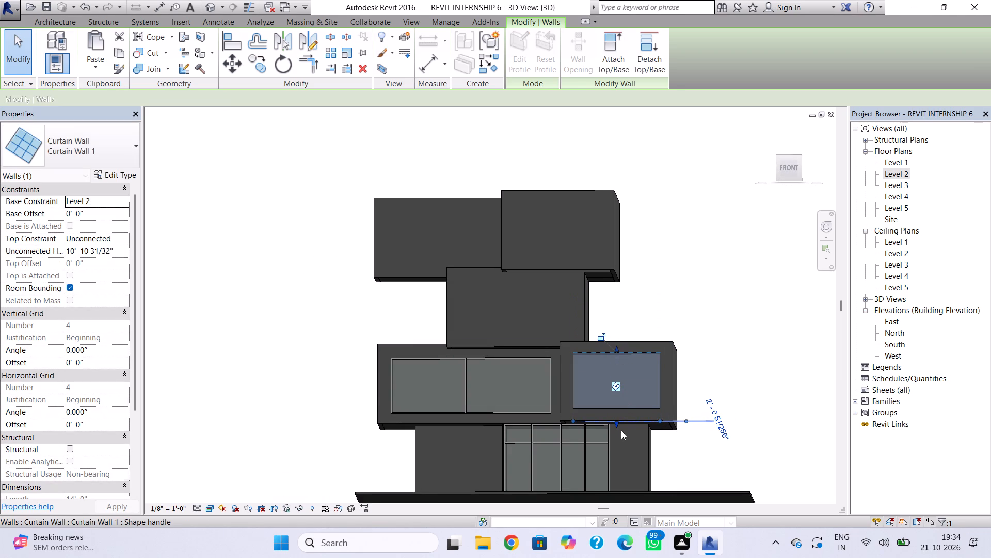
left_click_drag(617, 424, 617, 409)
key("Escape")
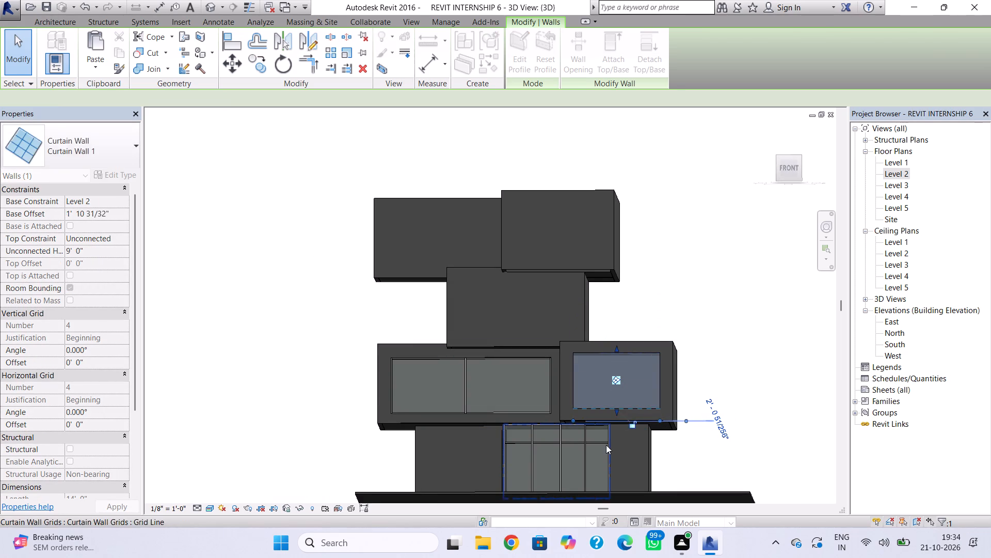
Add a vertical curtain grid line at the midpoint of the projecting block's Level 2 curtain wall, 7'-0" from each jamb.
middle_click_drag(608, 457, 610, 474)
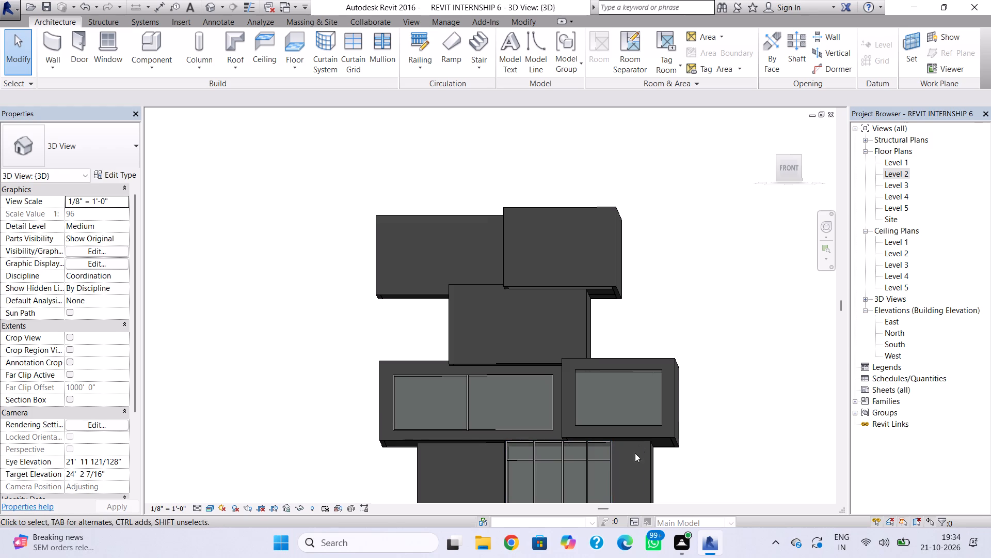
left_click(350, 45)
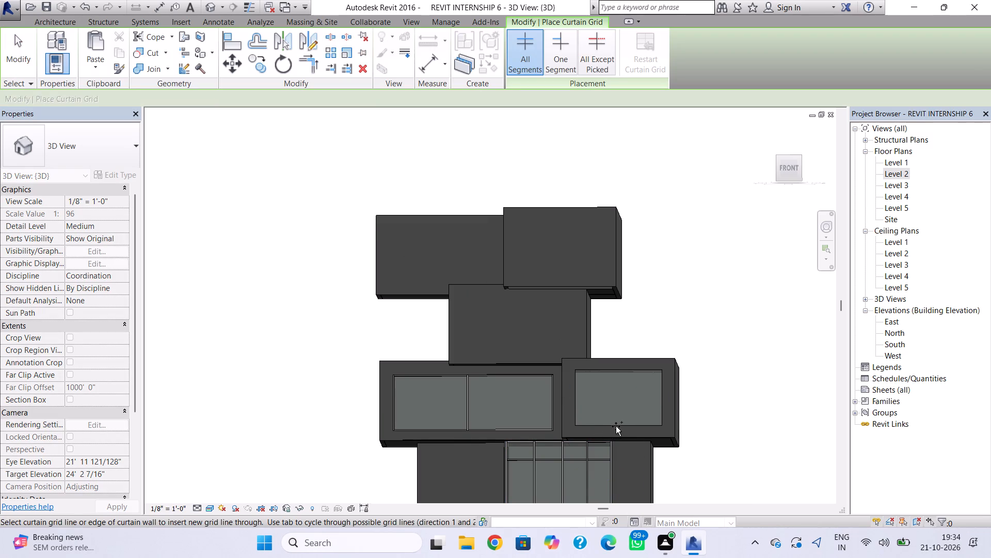
left_click(612, 424)
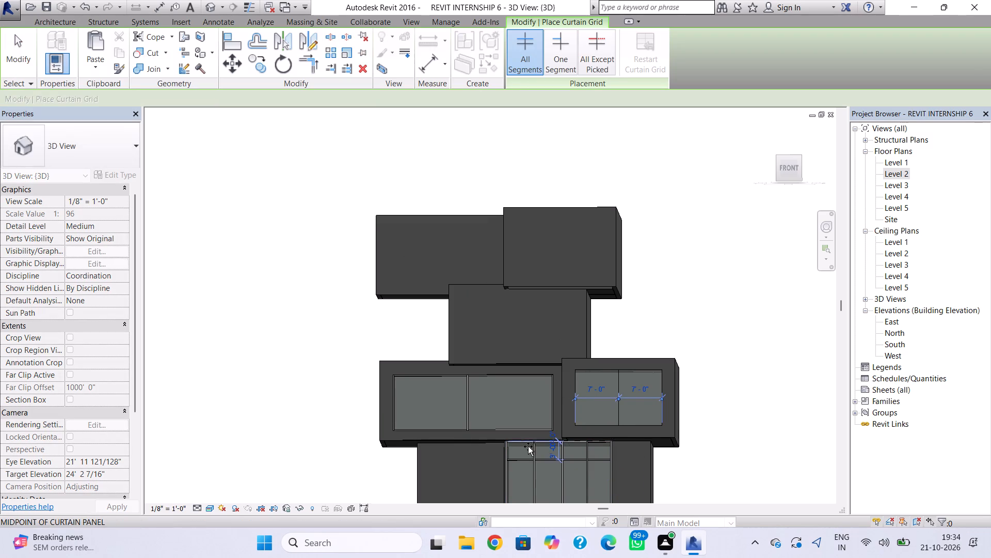
key("Escape")
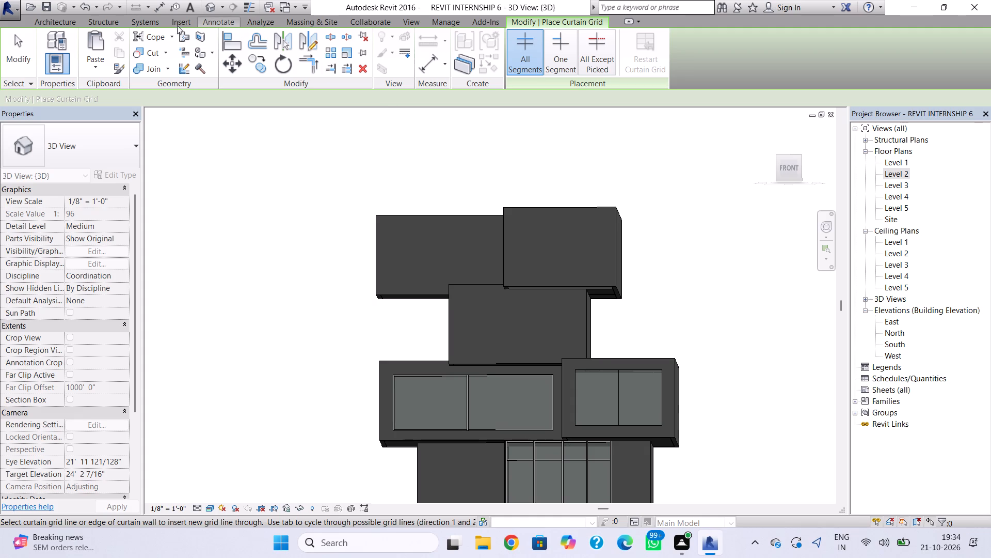
Place 2.5" x 5" rectangular mullions on the centre grid line and all four edges of the projecting block's Level 2 curtain wall.
left_click(48, 23)
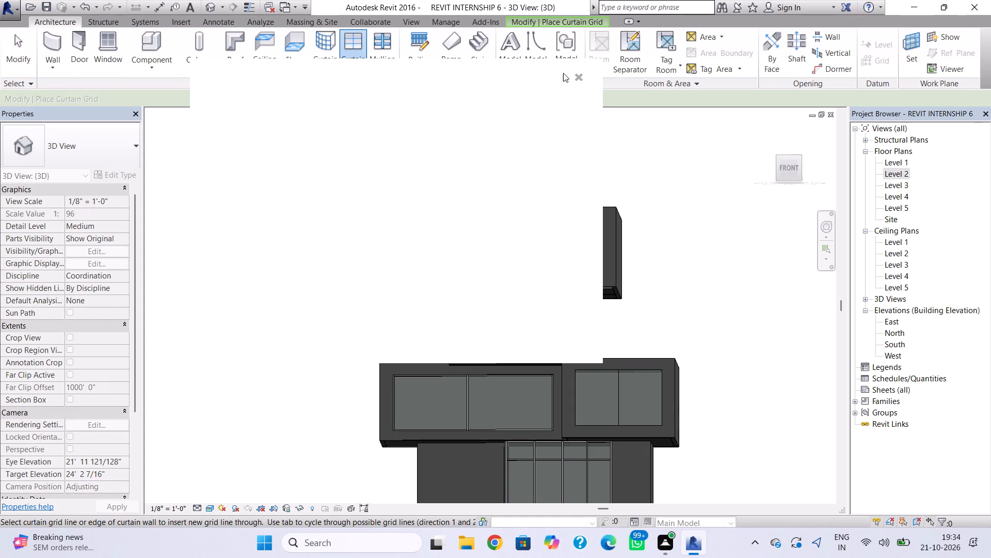
left_click(574, 78)
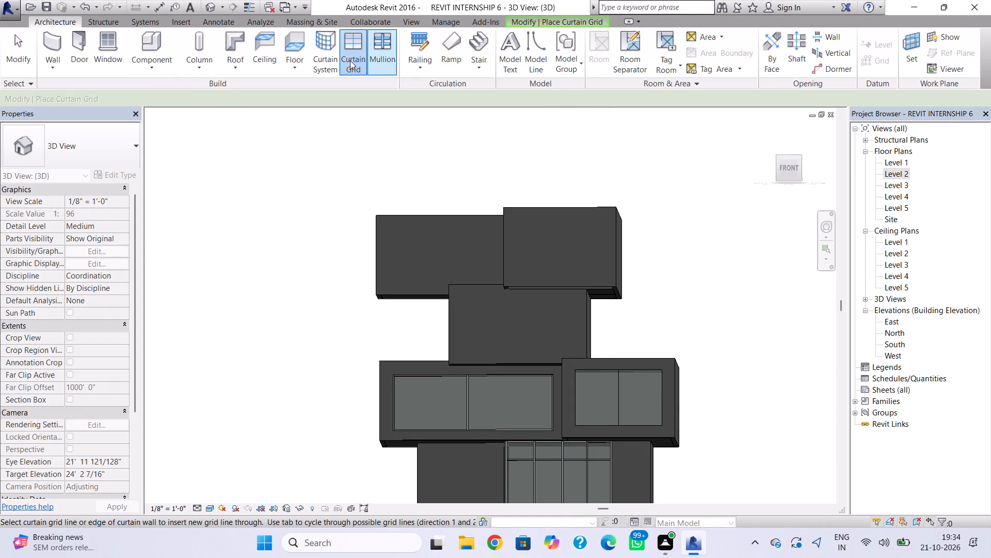
left_click(383, 48)
left_click(615, 386)
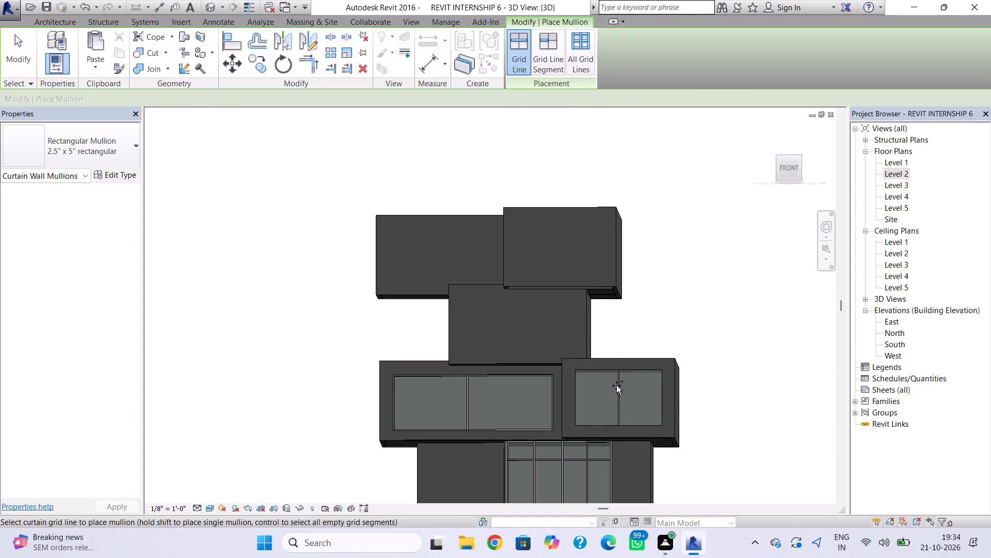
left_click(622, 370)
right_click_drag(615, 420, 625, 448, "shift")
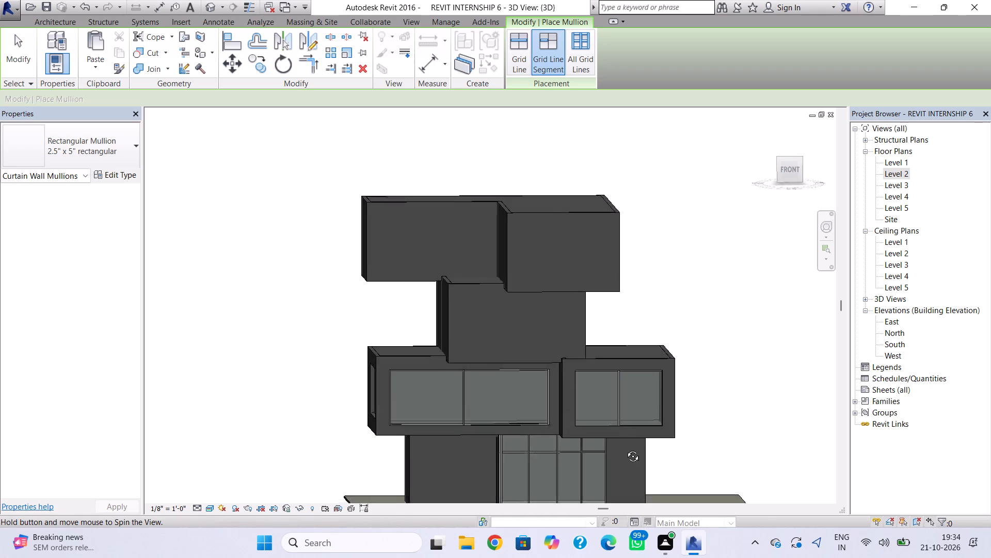
right_click_drag(625, 448, 626, 491, "shift")
left_click(634, 423)
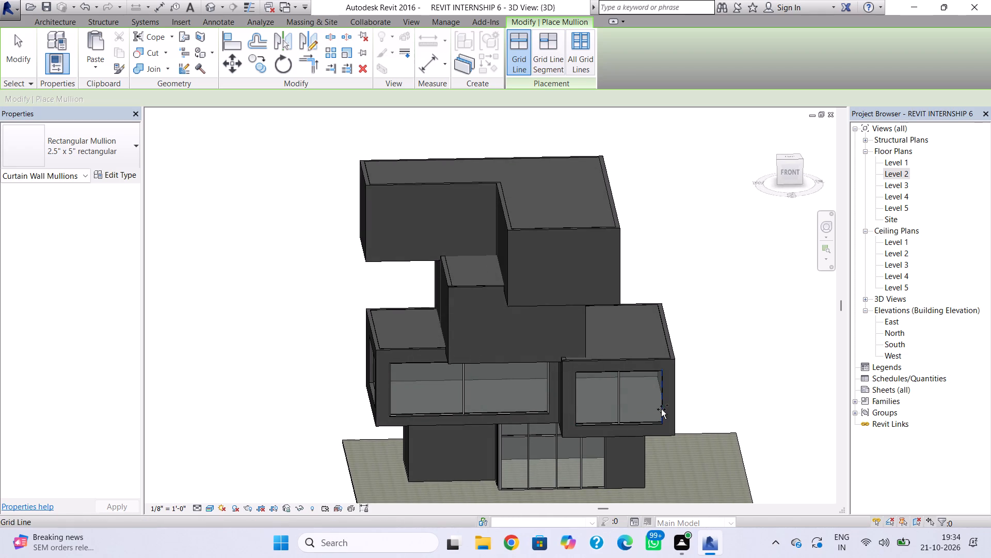
left_click(661, 409)
left_click(578, 406)
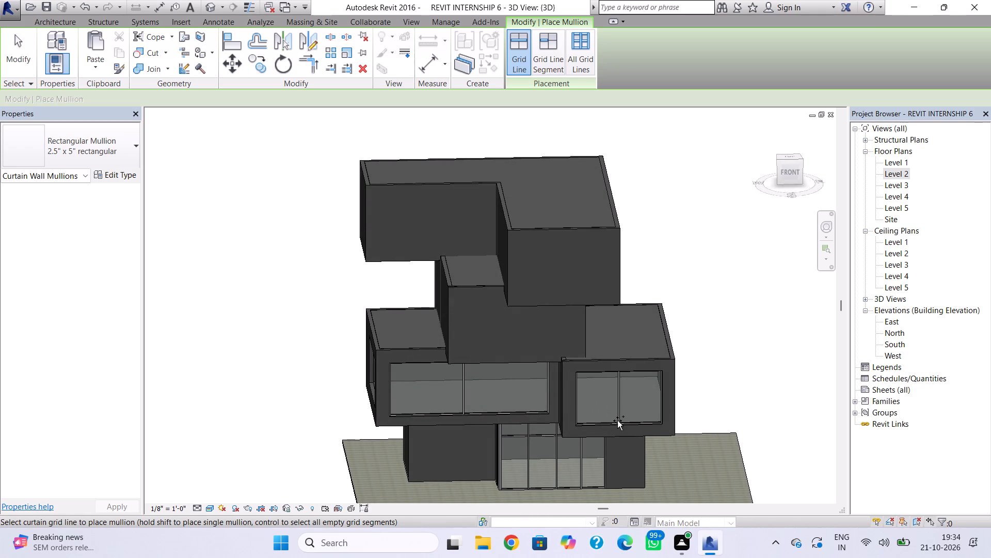
Draw a Curtain Wall 1 segment in the Level 2 plan, jamb to jamb across the left side wall's opening, with 20'-0" unconnected height.
right_click_drag(309, 408, 319, 406, "shift")
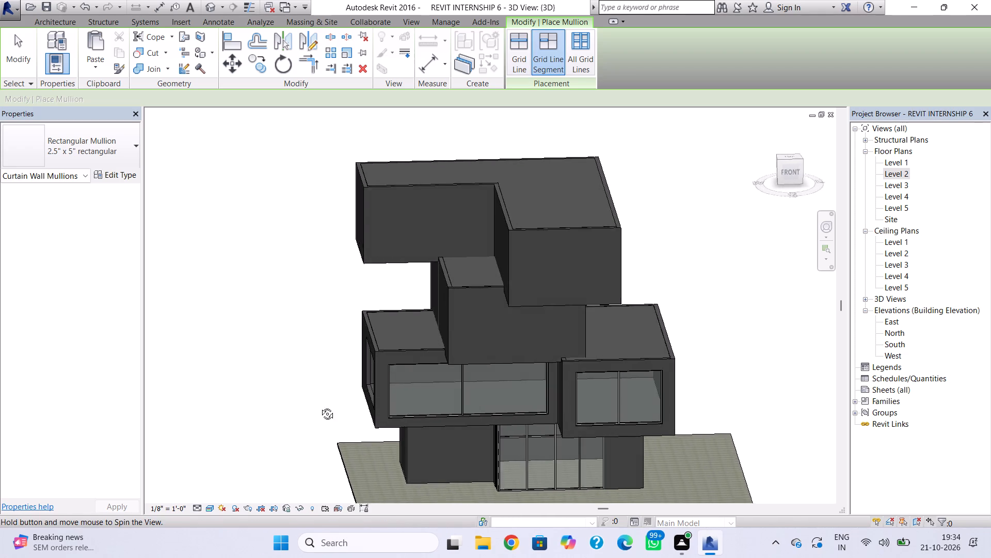
right_click_drag(319, 406, 386, 409, "shift")
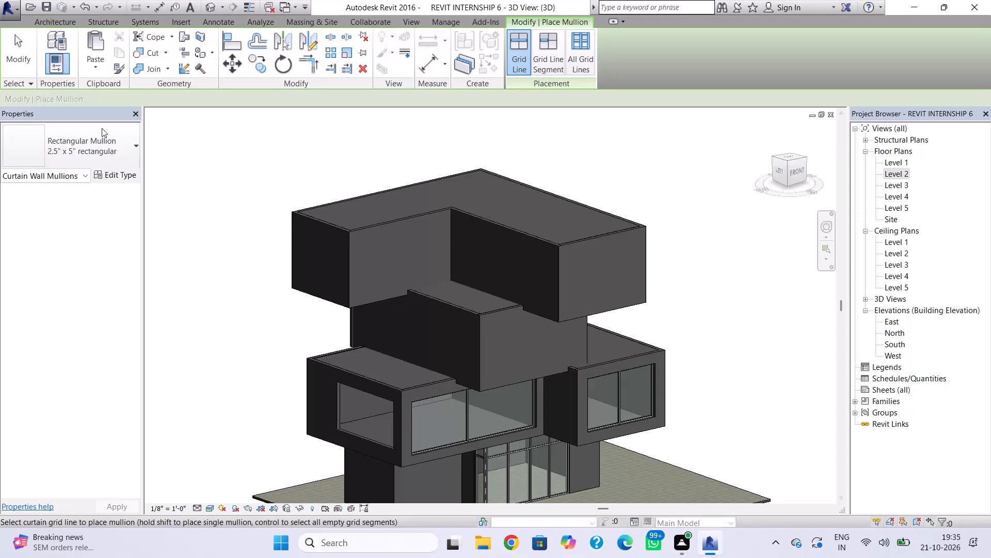
left_click(57, 18)
left_click(63, 42)
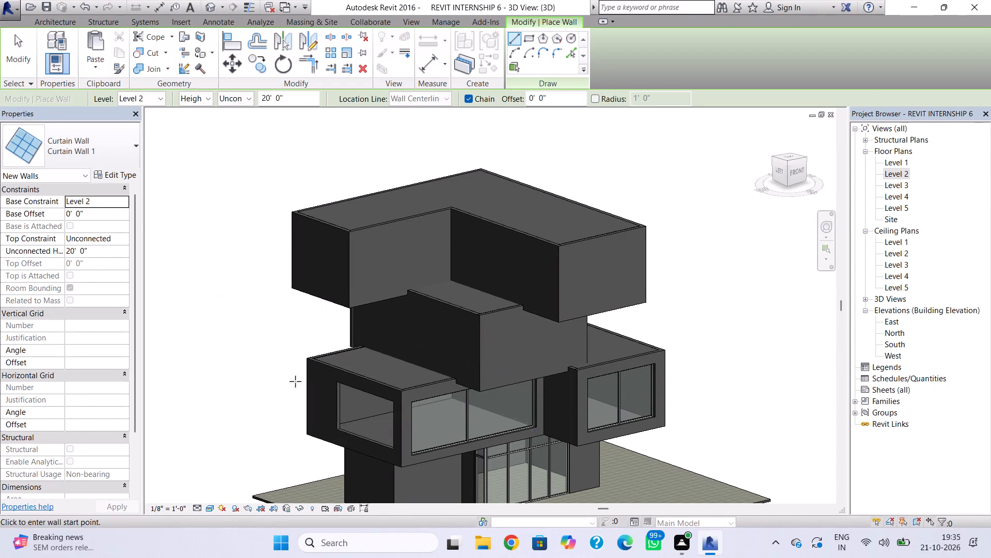
double_click(893, 172)
scroll(576, 402, "down", 4)
middle_click_drag(561, 405, 553, 426)
scroll(561, 405, "down", 1)
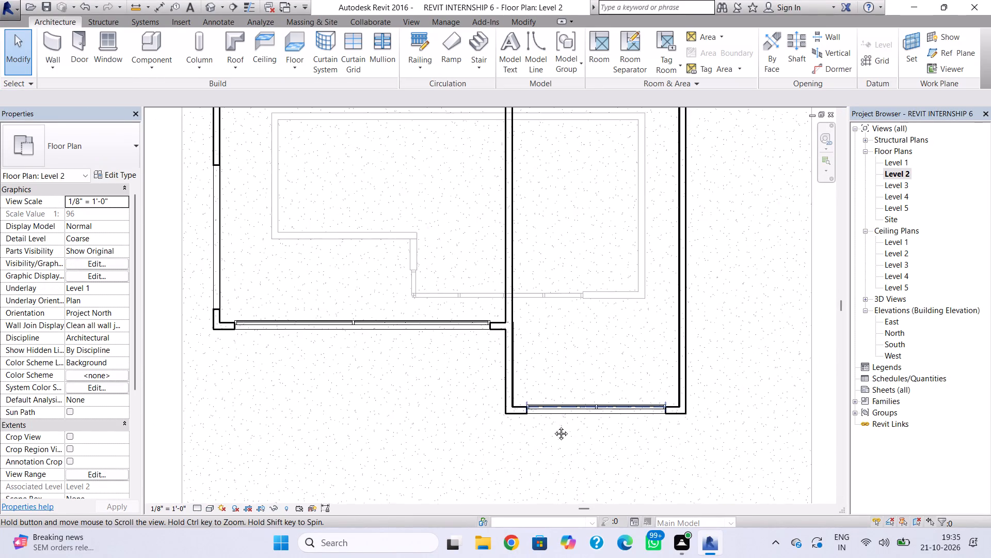
middle_click_drag(553, 426, 522, 533)
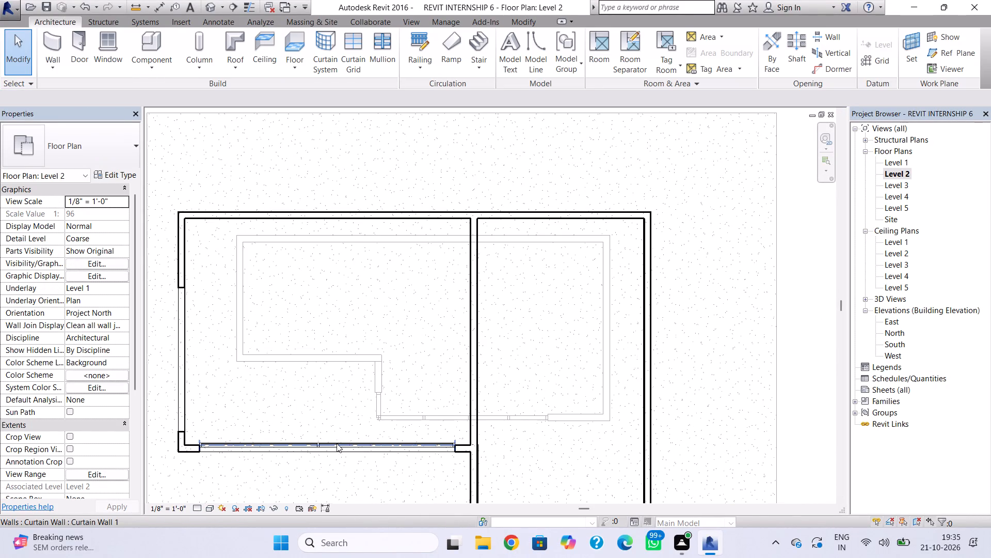
right_click_drag(334, 443, 457, 442, "shift")
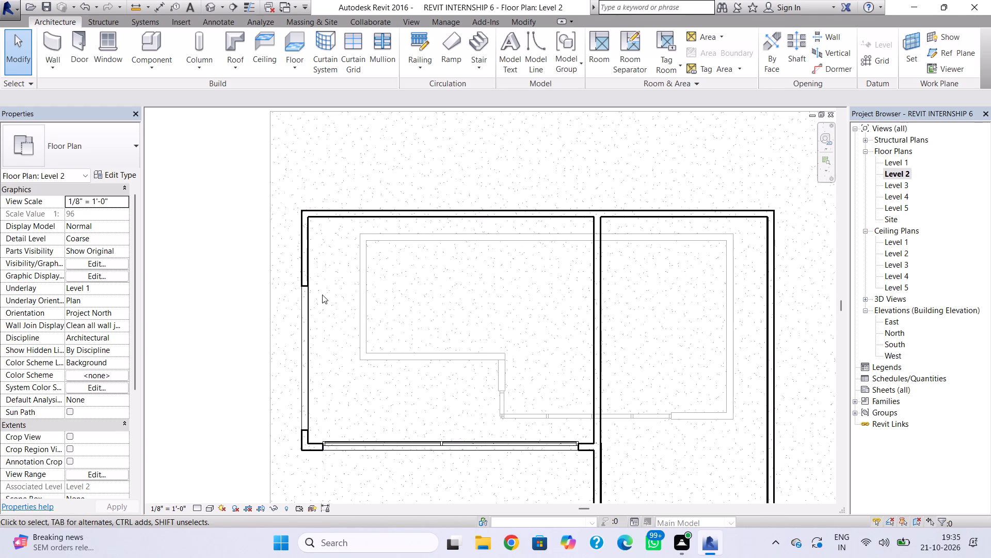
left_click(55, 49)
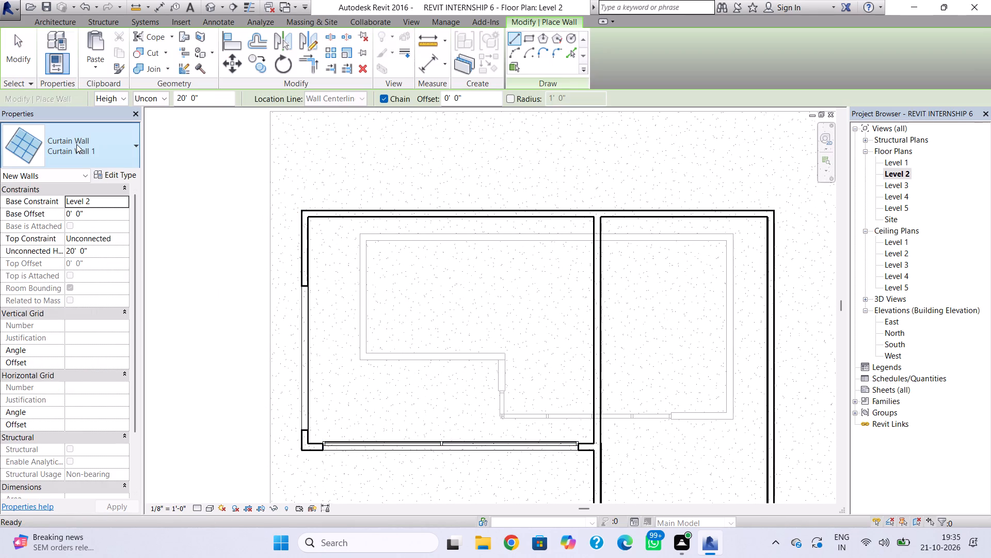
scroll(313, 284, "up", 2)
left_click(308, 287)
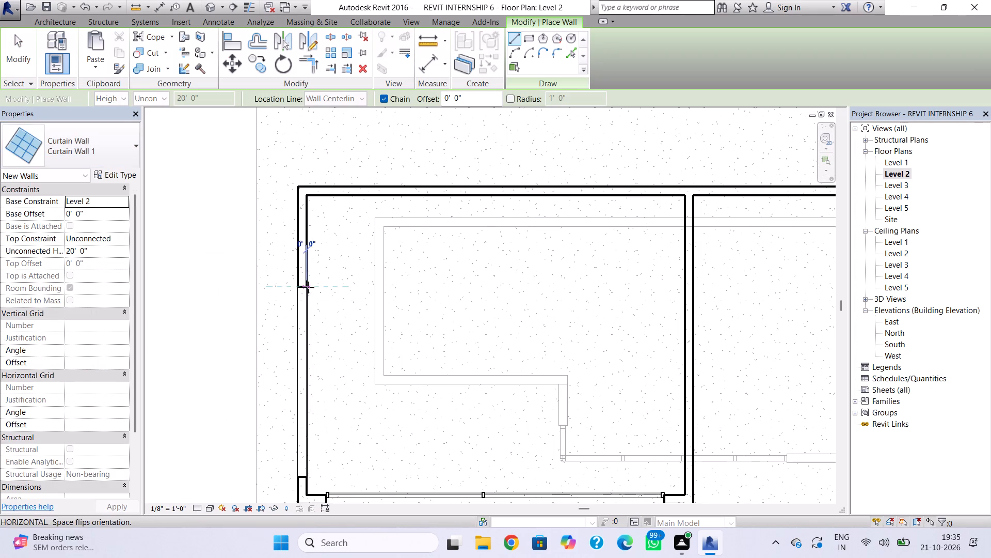
left_click(303, 477)
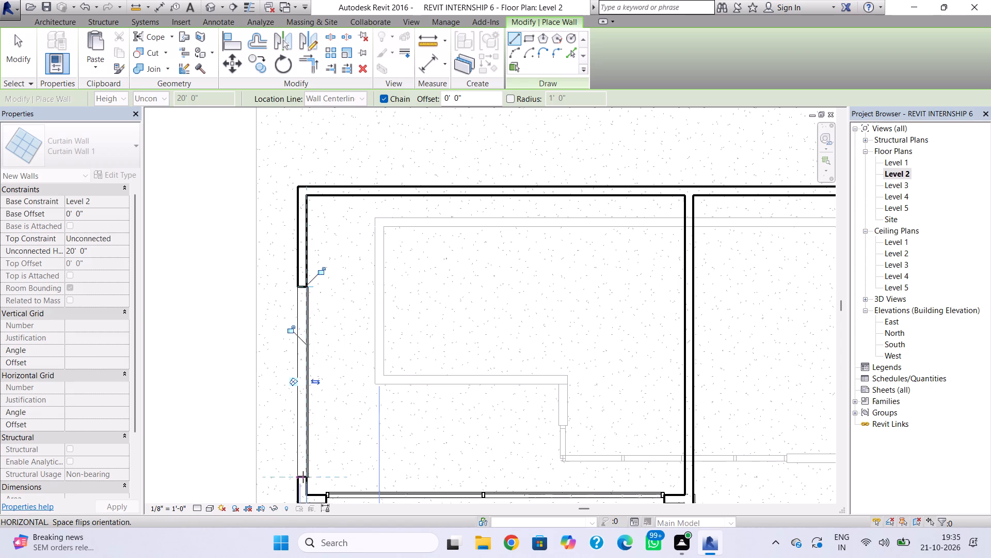
key("Escape")
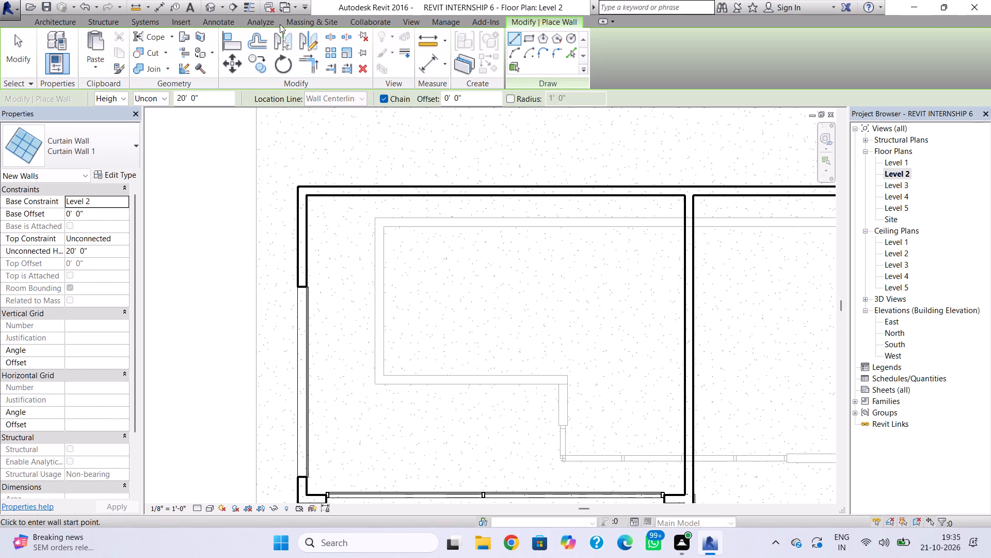
Fit the left side curtain wall to its opening in 3D, lowering its top to the upper edge and raising its base about 2' 6" to the bottom edge.
left_click(216, 9)
key("Escape")
left_click(395, 348)
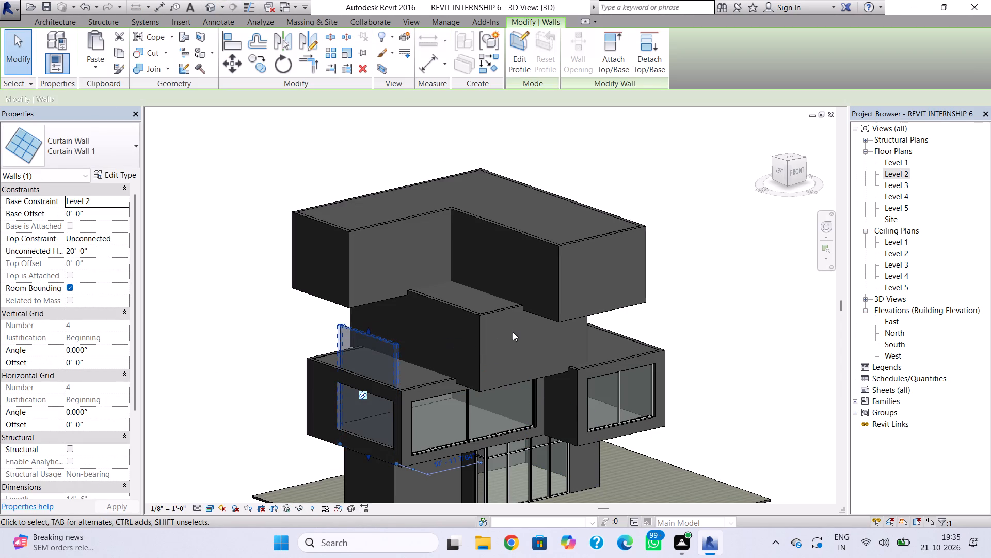
right_click_drag(340, 377, 410, 362, "shift")
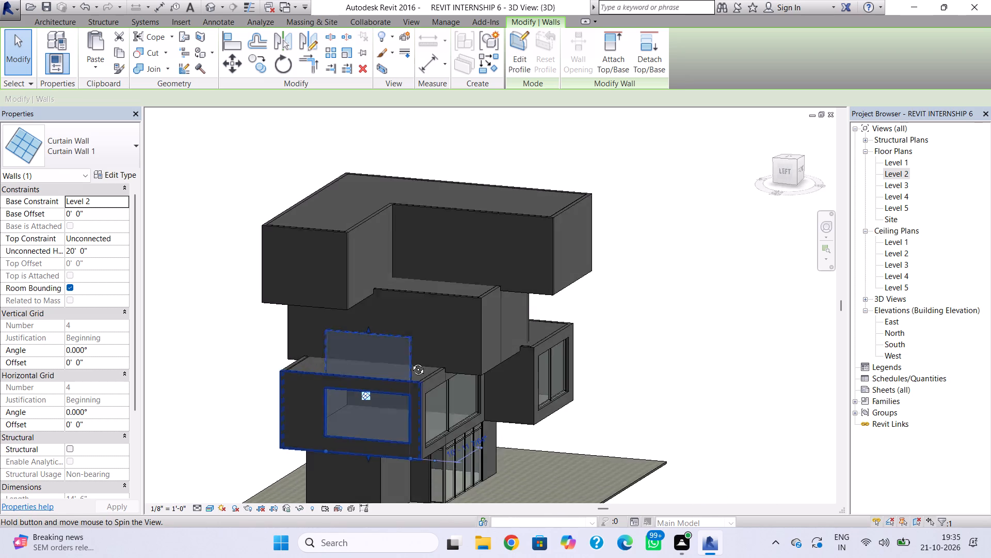
right_click_drag(410, 362, 427, 344, "shift")
scroll(378, 334, "up", 1)
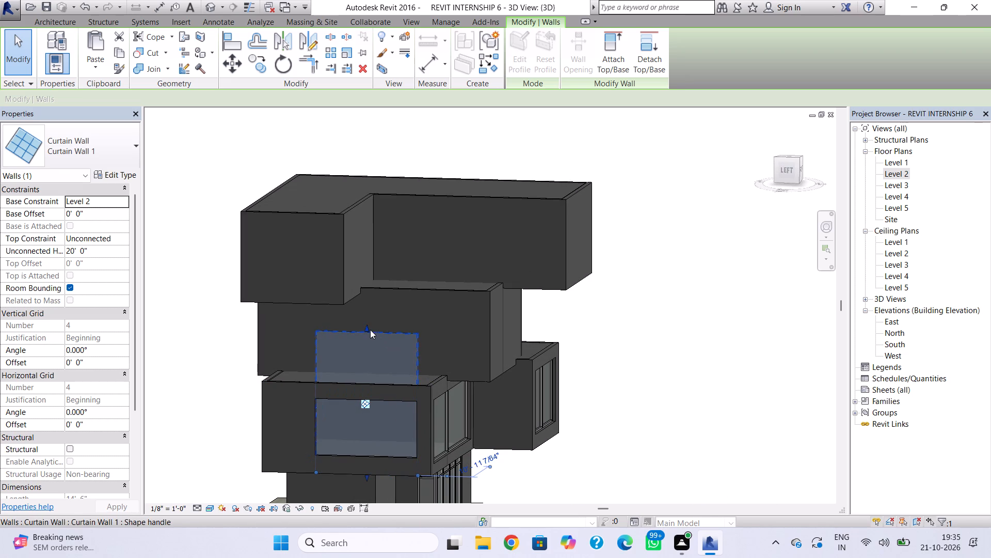
left_click_drag(367, 328, 364, 397)
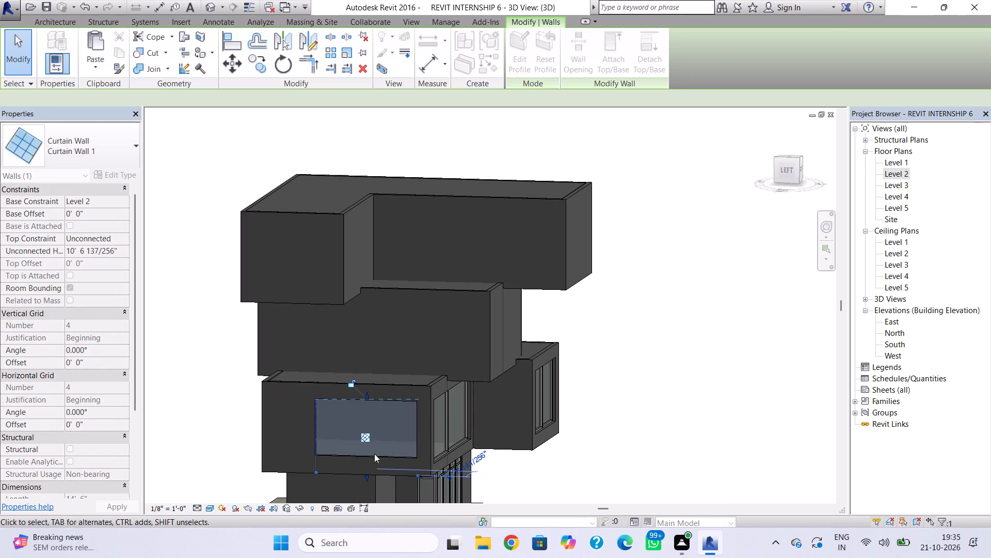
left_click_drag(369, 476, 373, 459)
key("Escape")
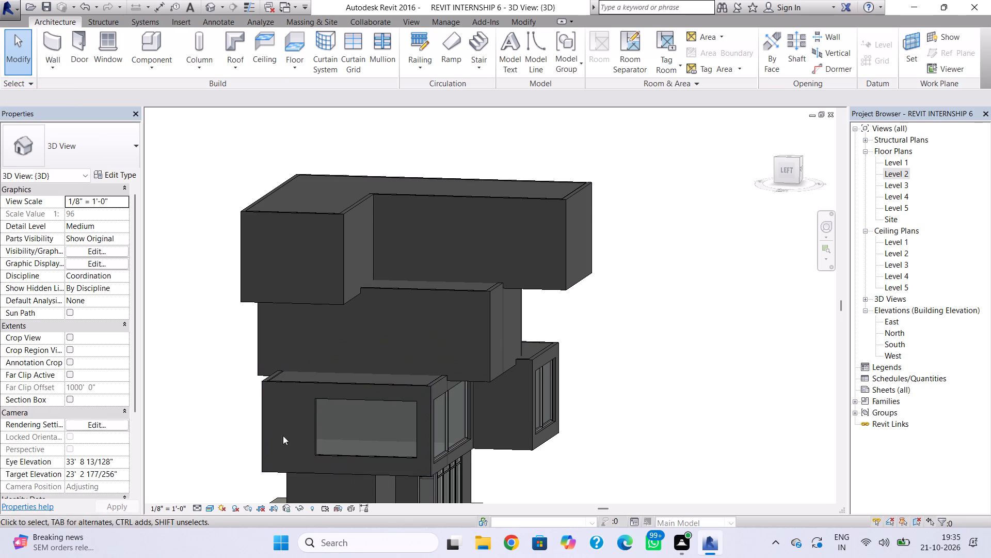
Add a vertical curtain grid line at the midpoint of the left side's Level 2 curtain wall, 7'-3" from each jamb.
left_click(319, 429)
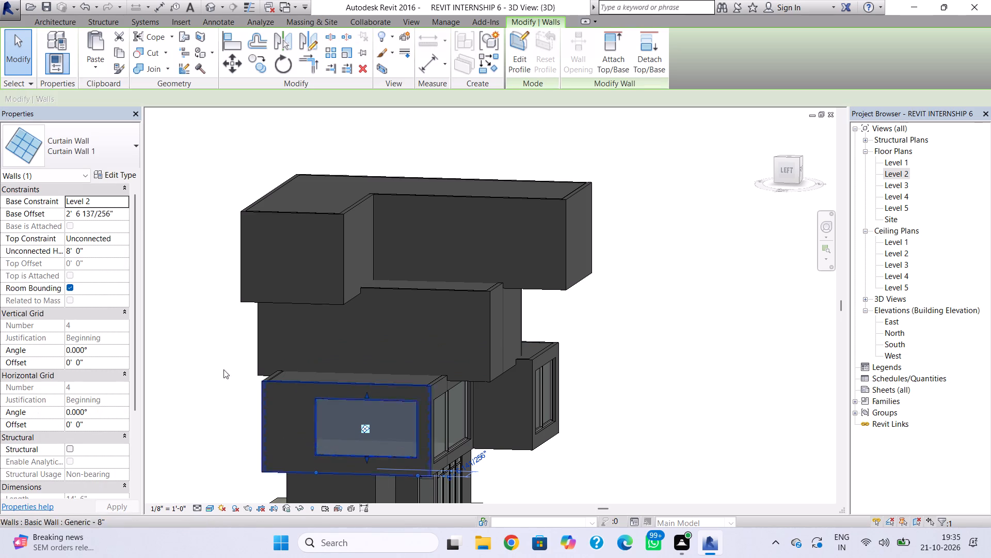
left_click(72, 20)
left_click(359, 53)
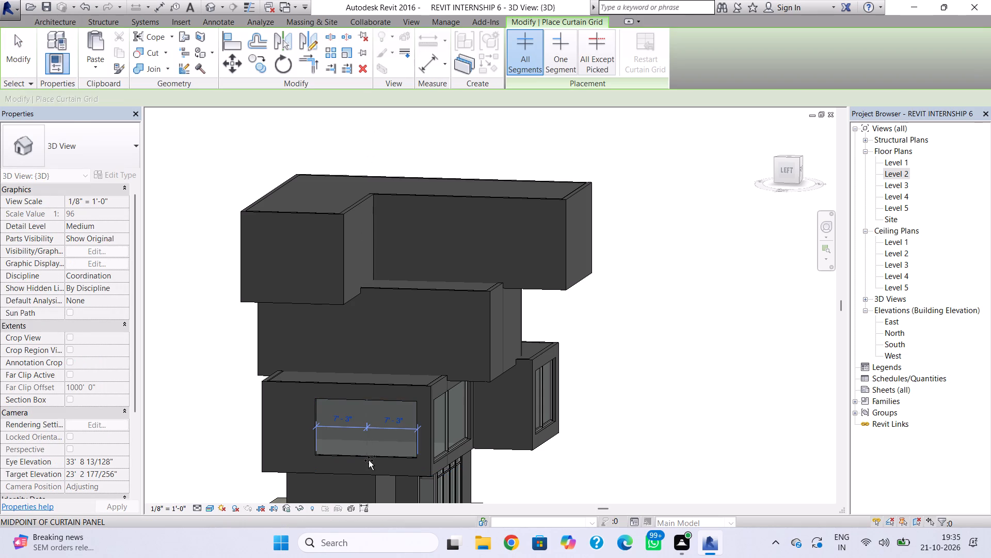
left_click(363, 457)
key("Escape")
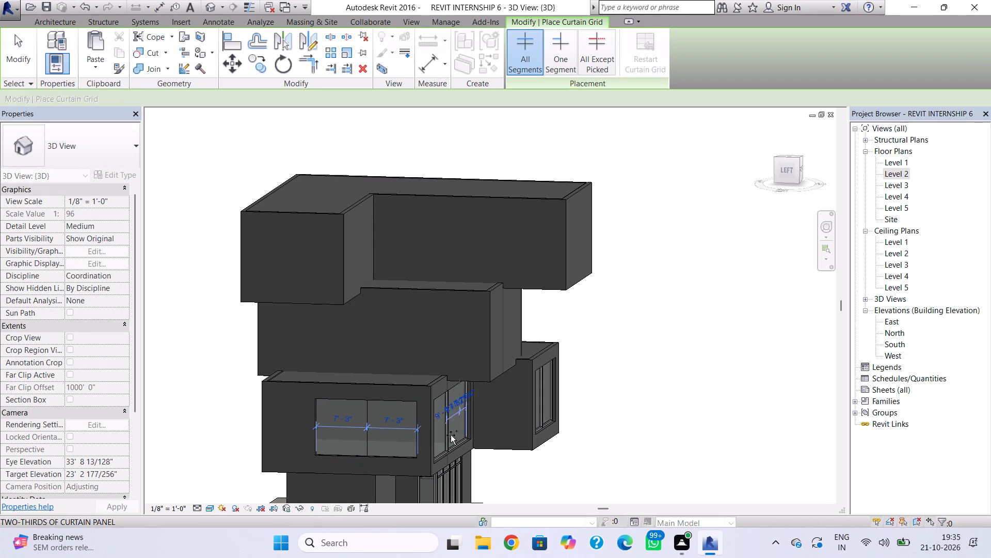
Place 2.5" x 5" rectangular mullions on the centre grid line and all four edges of the left side's Level 2 curtain wall.
left_click(59, 20)
left_click(390, 41)
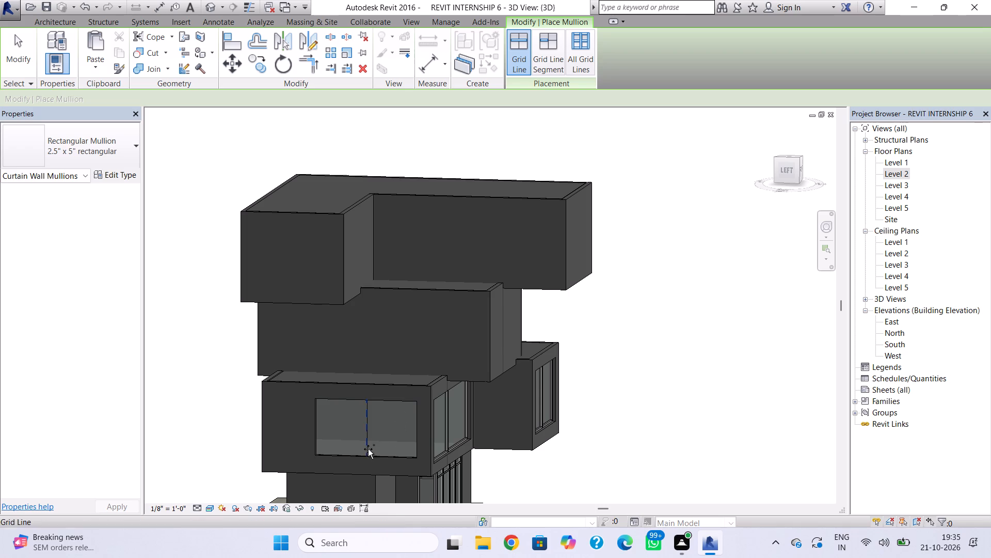
left_click(368, 450)
left_click(387, 403)
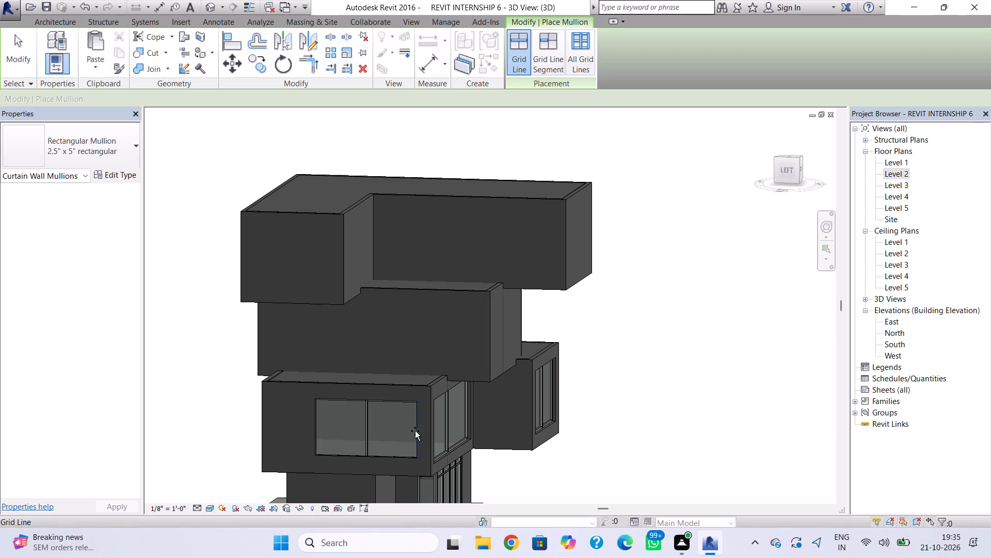
left_click(415, 431)
left_click(397, 456)
left_click(318, 442)
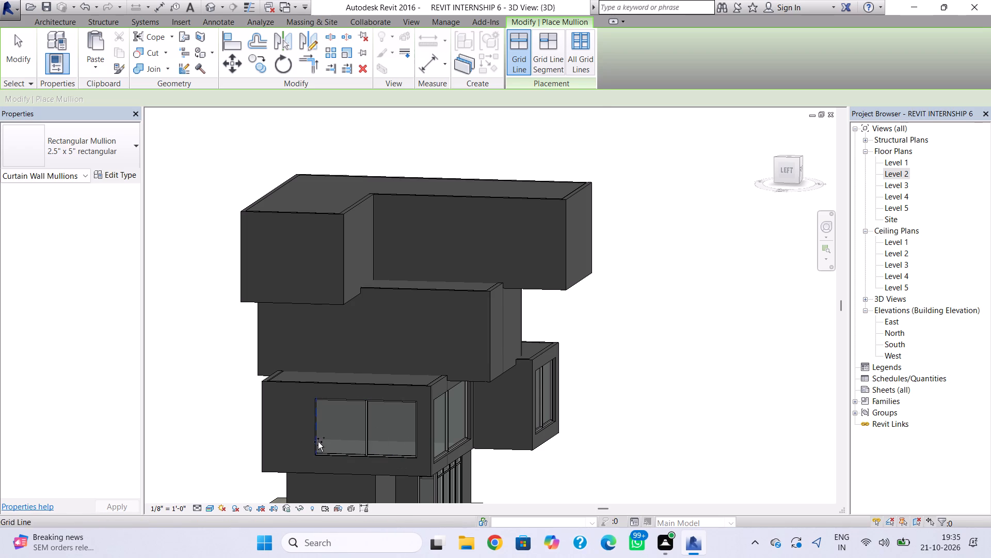
key("Escape")
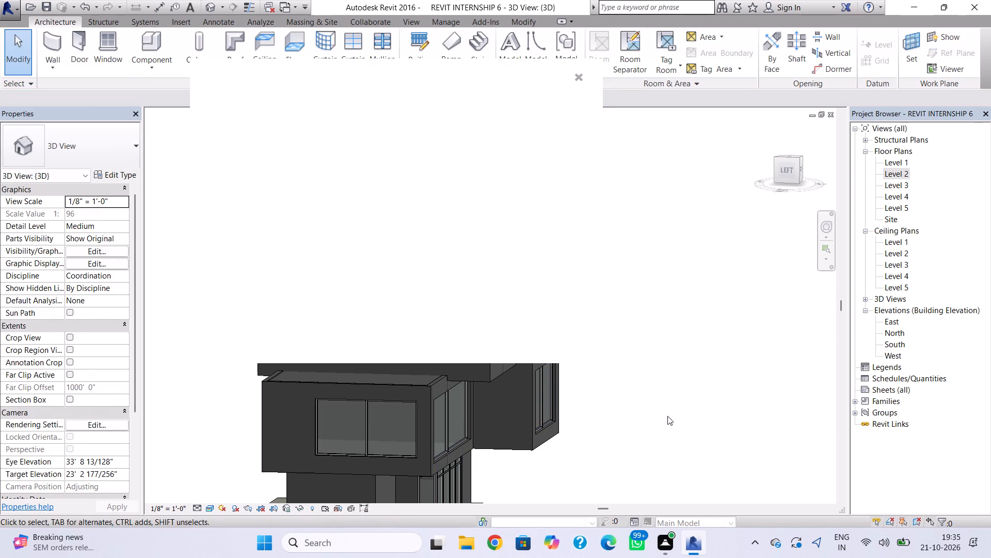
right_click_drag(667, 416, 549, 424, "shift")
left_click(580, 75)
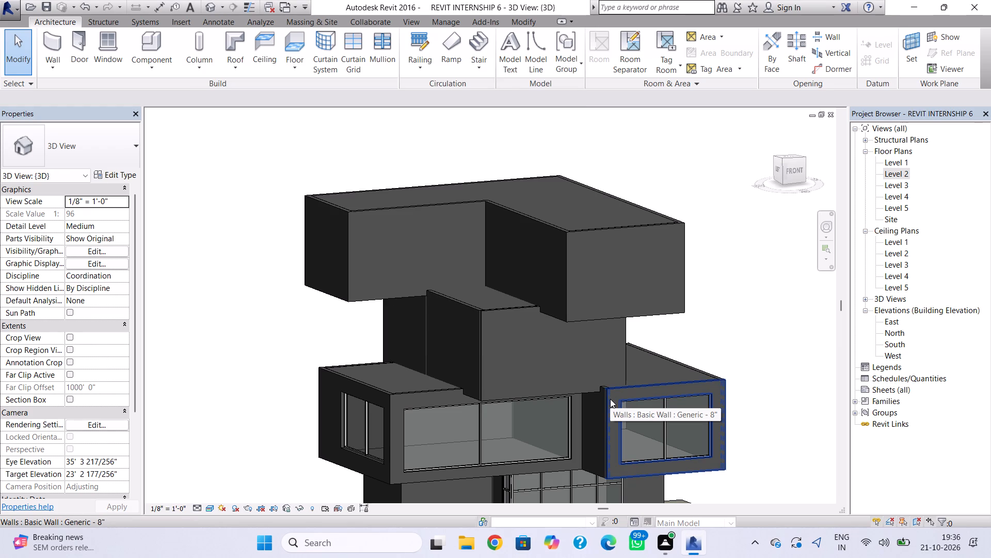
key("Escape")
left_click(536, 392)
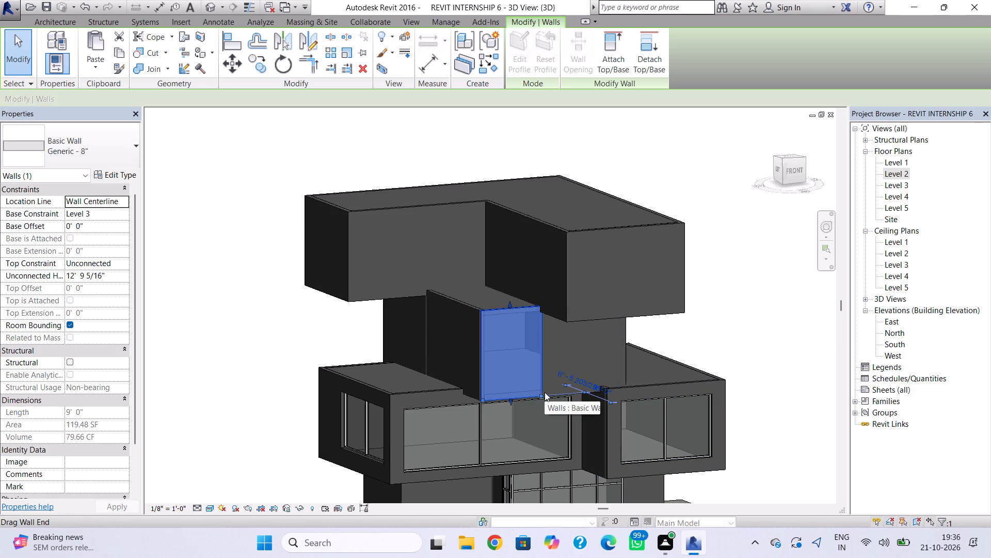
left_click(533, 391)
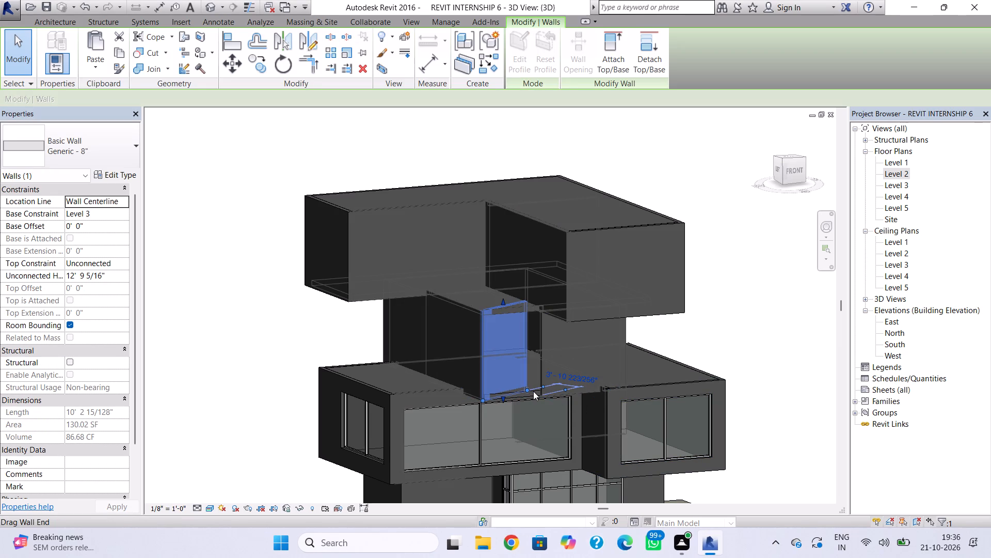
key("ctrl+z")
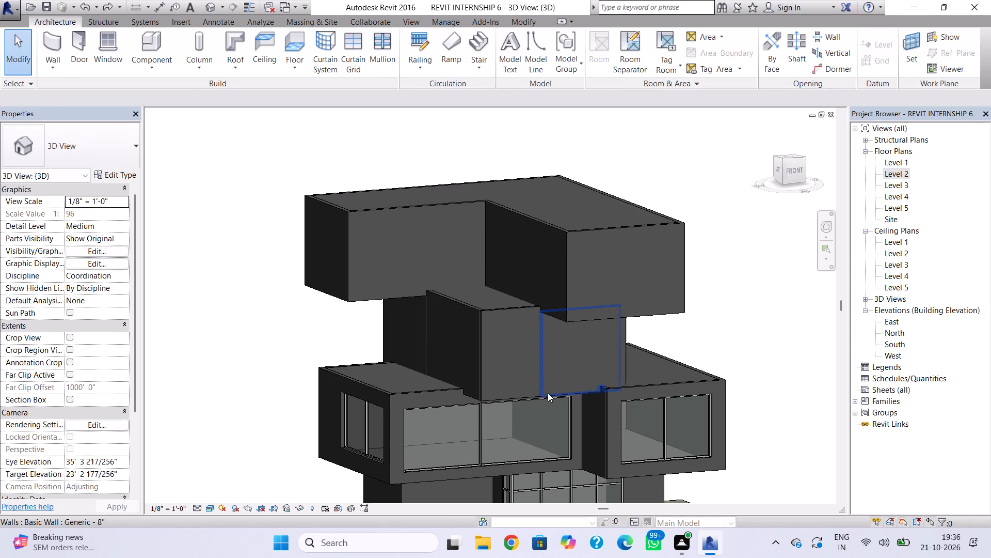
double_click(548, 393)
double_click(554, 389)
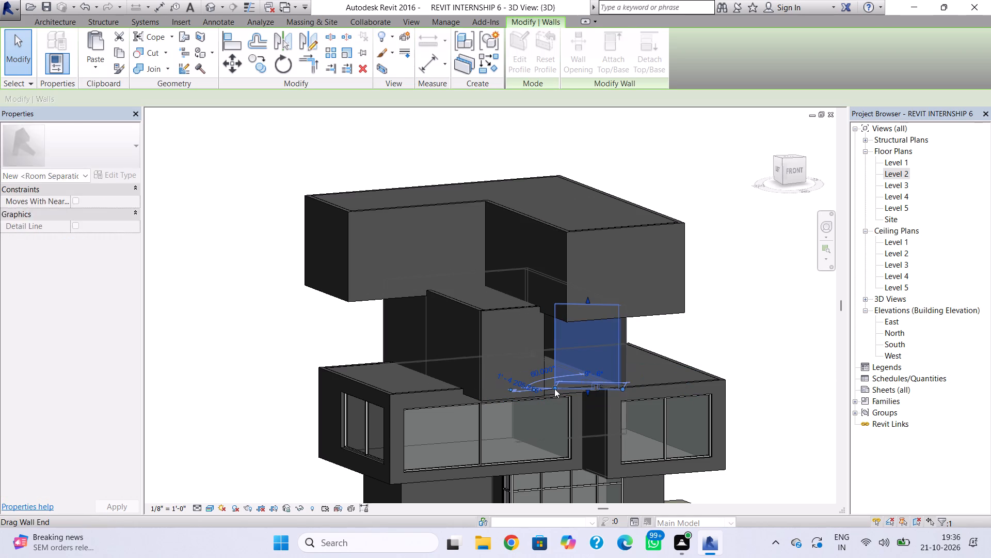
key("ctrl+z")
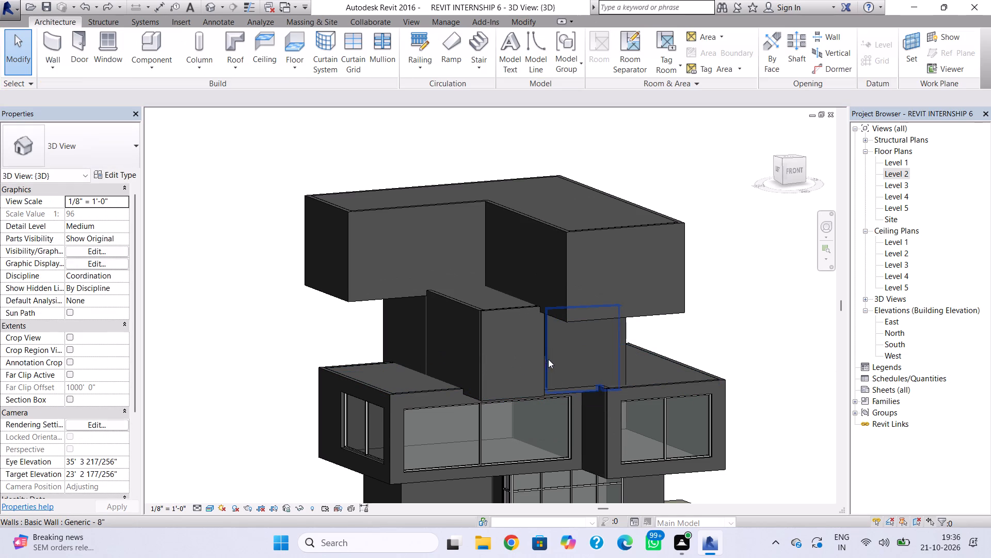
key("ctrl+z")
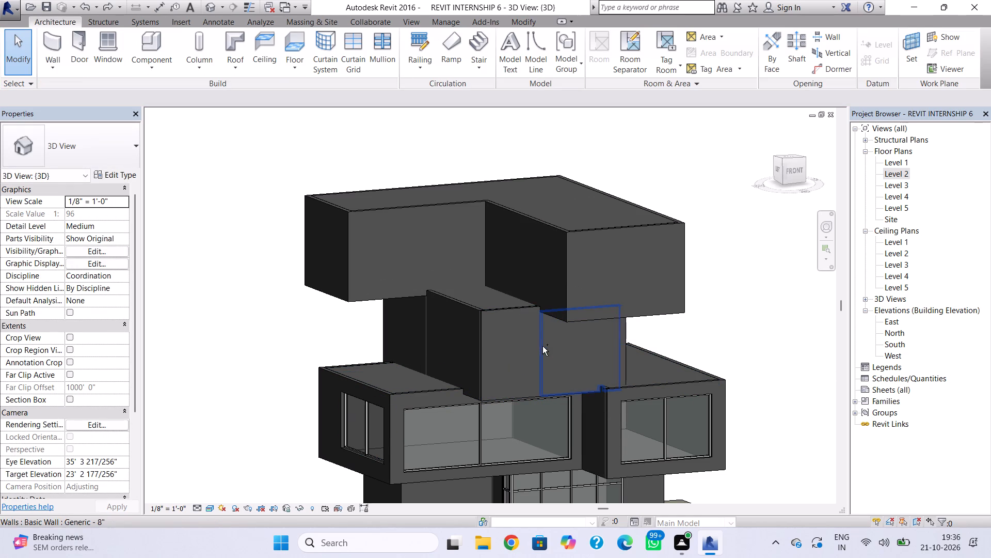
Open the profile sketch of the left Level 3 front wall and delete its right vertical boundary line.
double_click(524, 308)
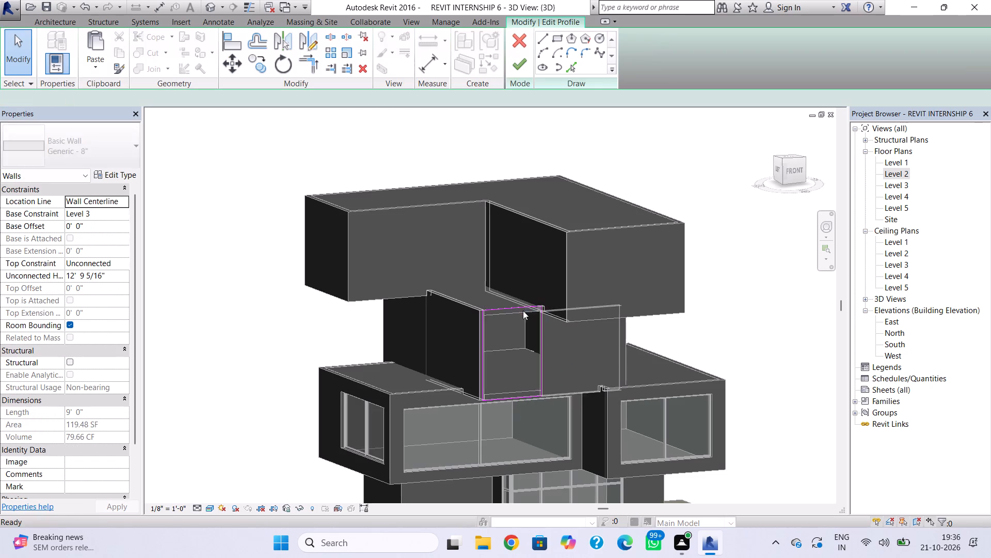
left_click(800, 171)
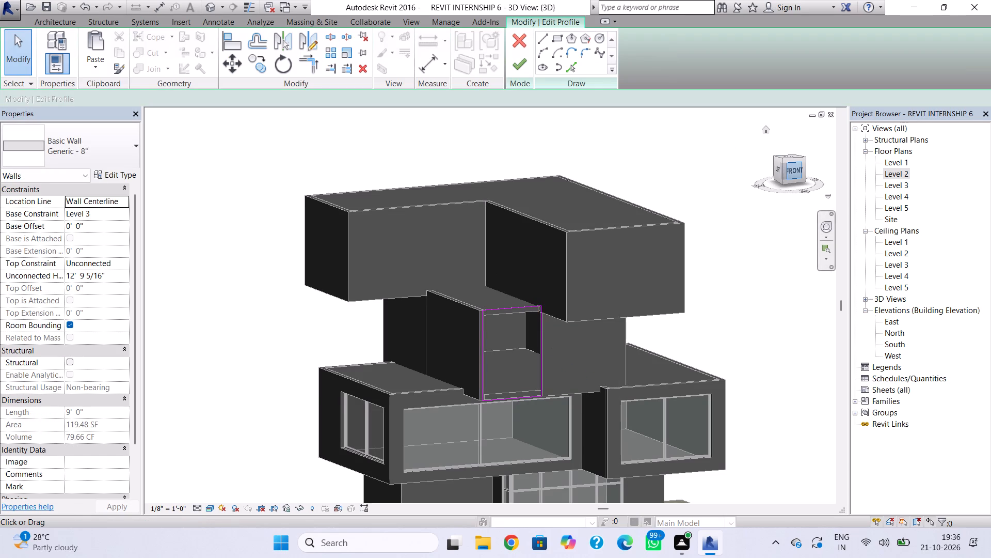
scroll(450, 292, "up", 5)
middle_click_drag(438, 296, 447, 375)
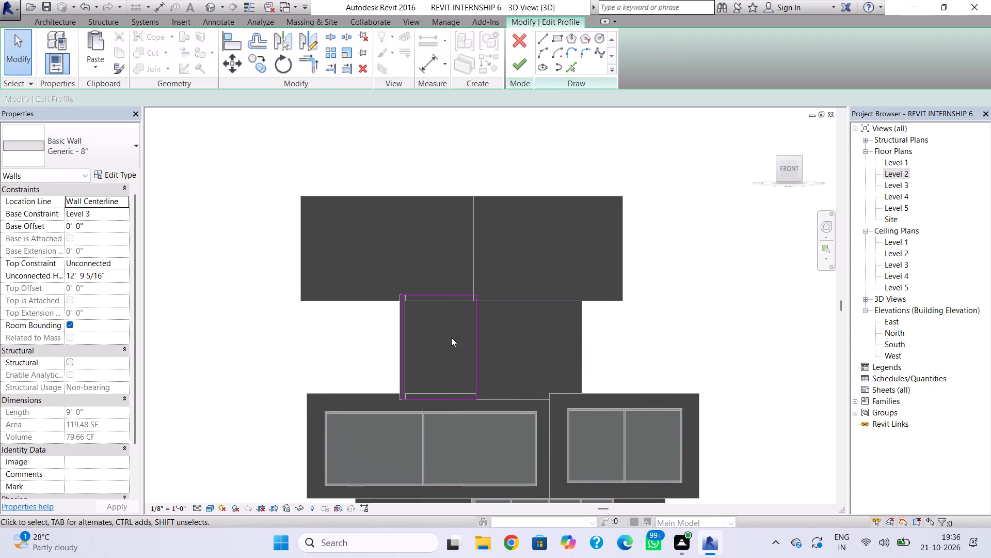
scroll(451, 337, "up", 2)
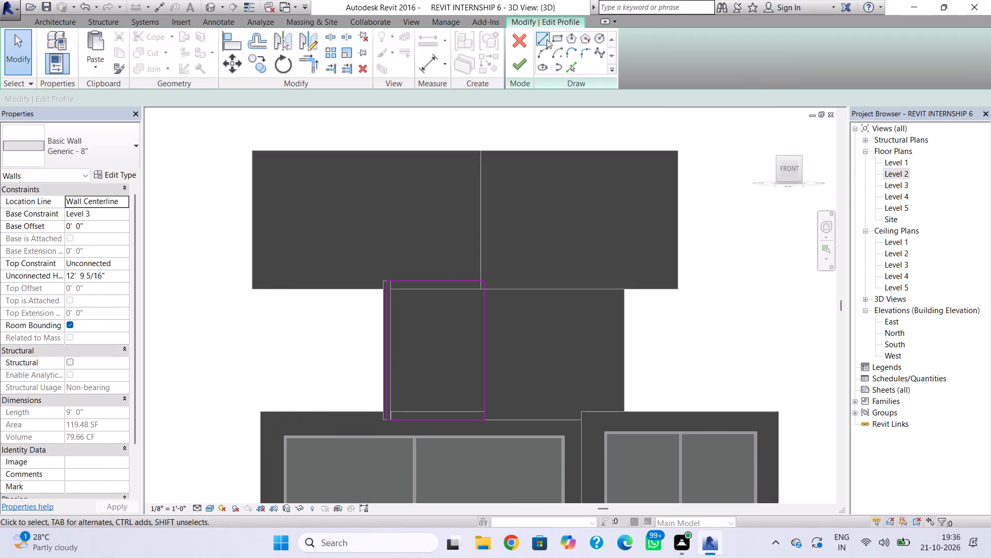
left_click(485, 370)
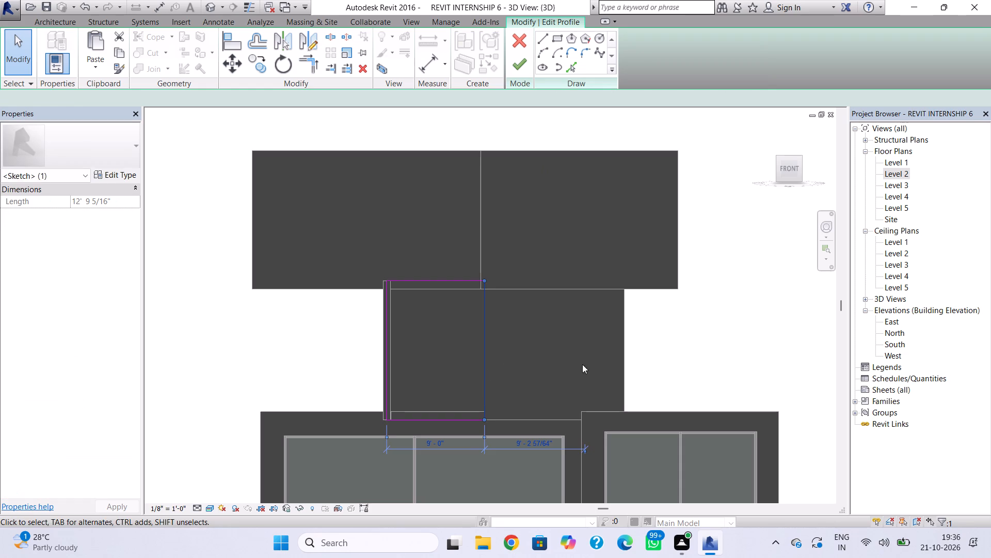
key("Delete")
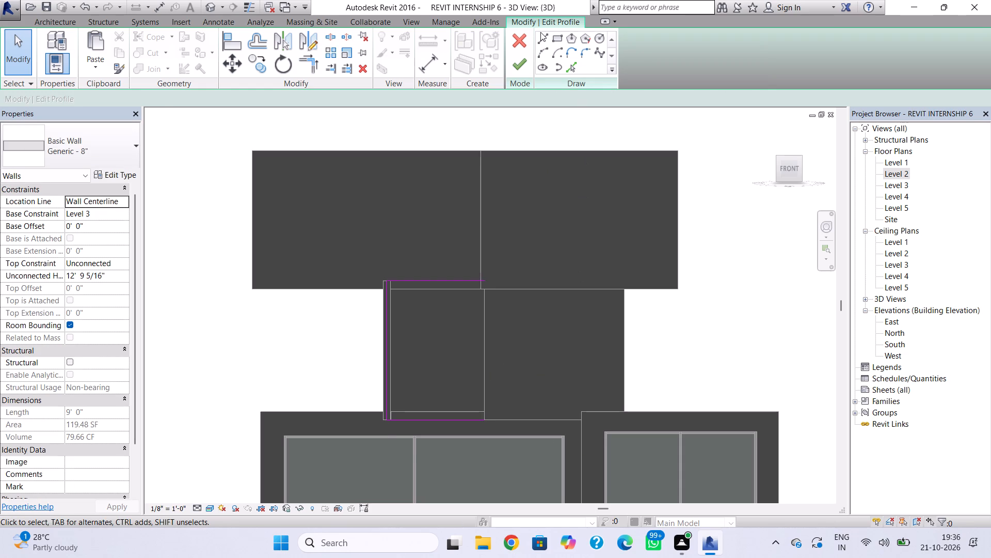
Sketch a C-shaped cutout open to the left Level 3 wall's right edge, about 8'-0" high, starting 2'-6" below its top.
left_click(540, 32)
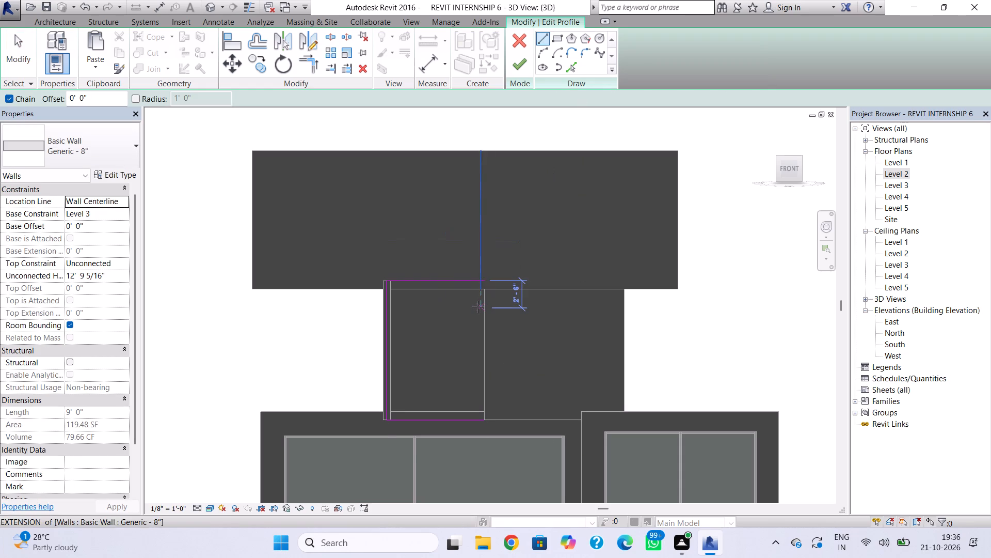
left_click(478, 307)
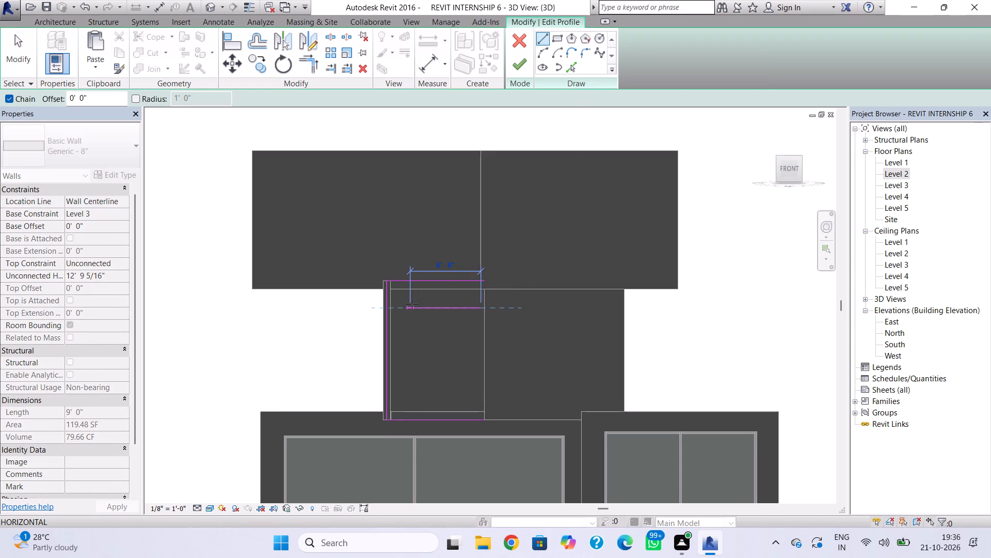
left_click(409, 304)
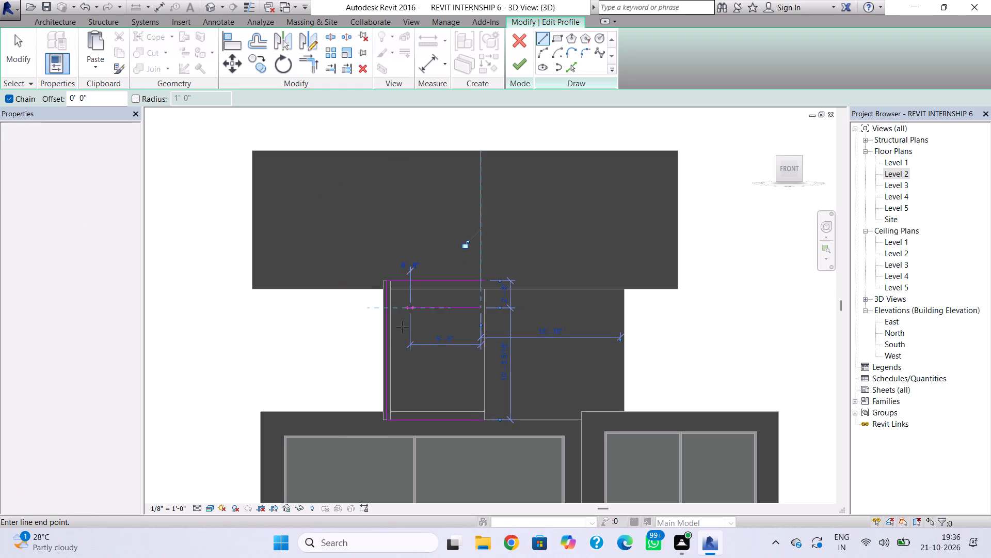
left_click(407, 396)
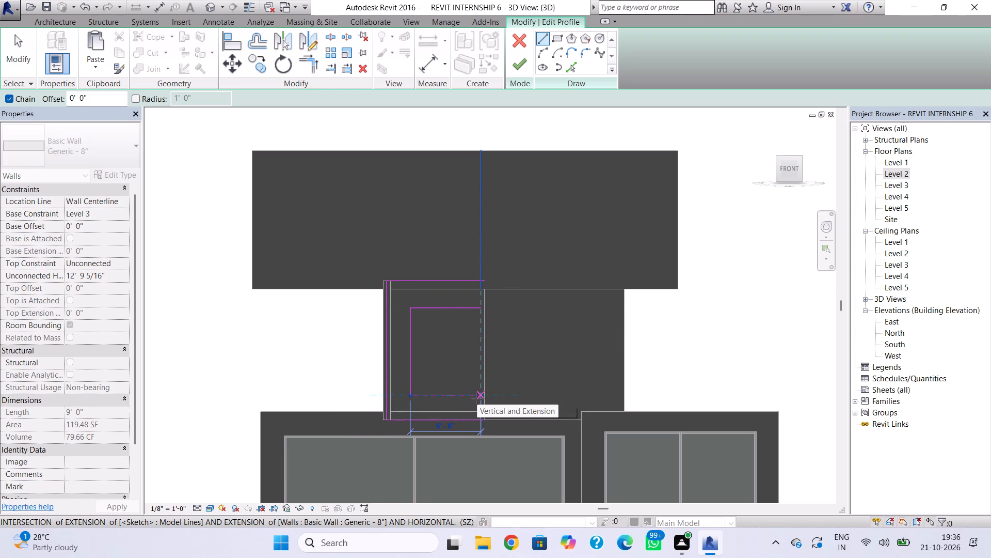
left_click(483, 397)
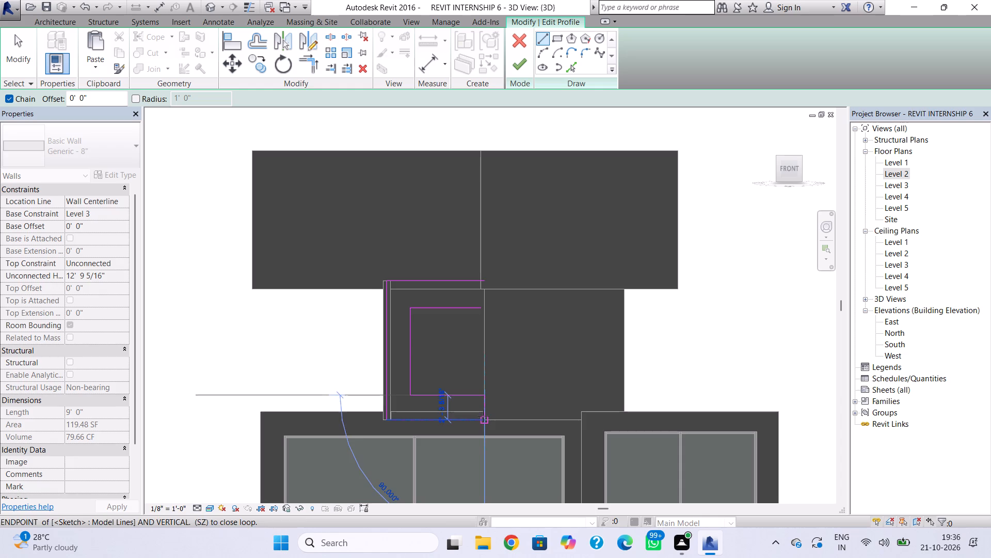
Close the left wall's profile with vertical segments joining the cutout to the lower and upper right corners, and finish the profile edit.
left_click(483, 416)
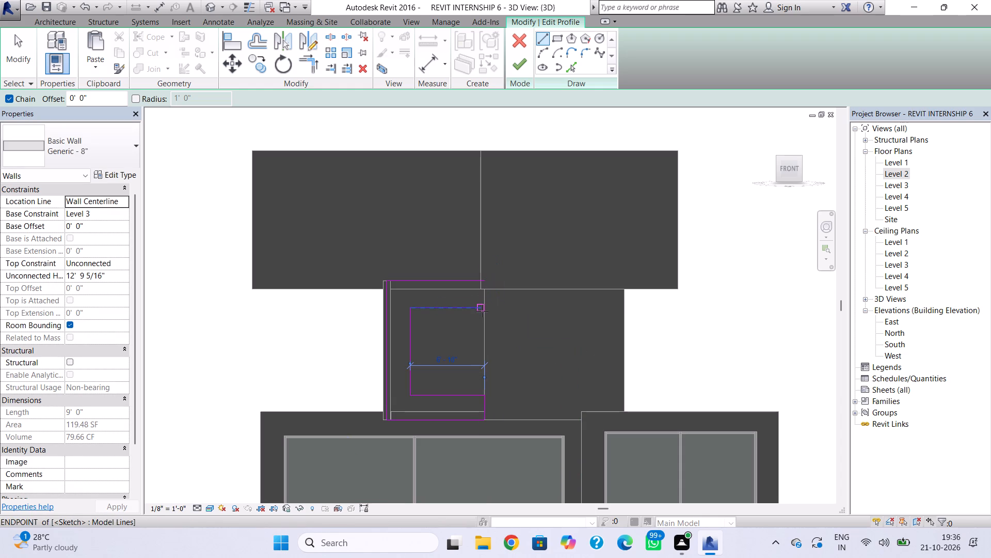
scroll(482, 311, "up", 7)
left_click(479, 306)
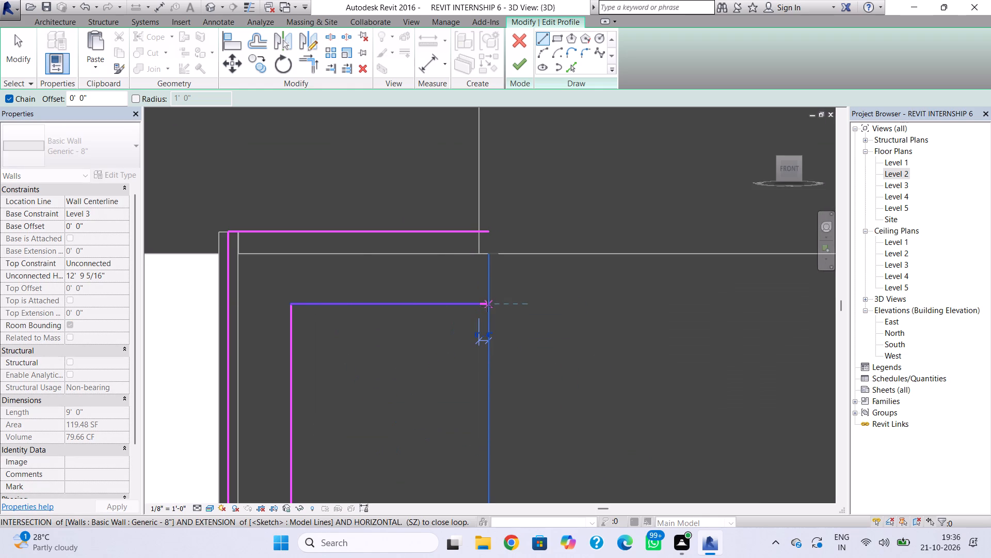
left_click(487, 306)
left_click(490, 238)
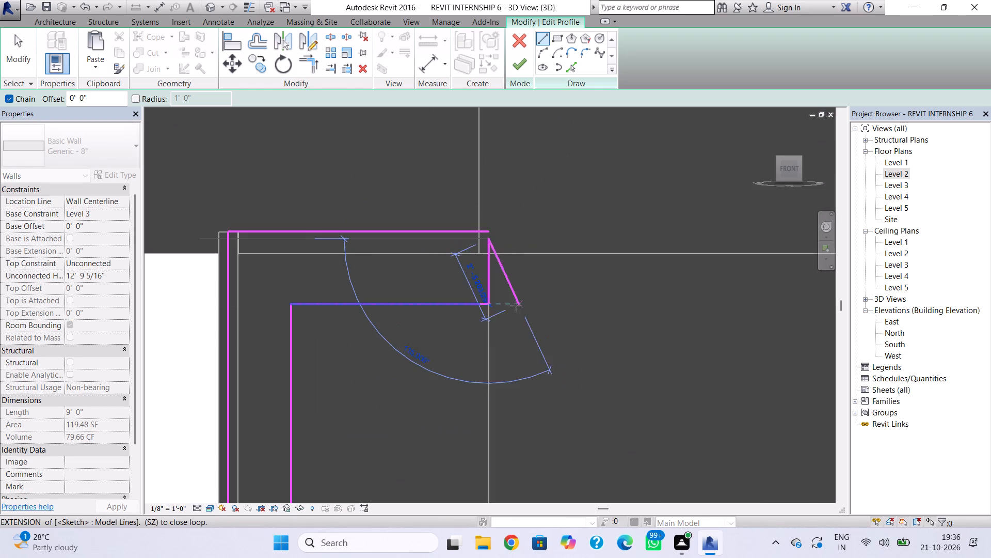
left_click(487, 230)
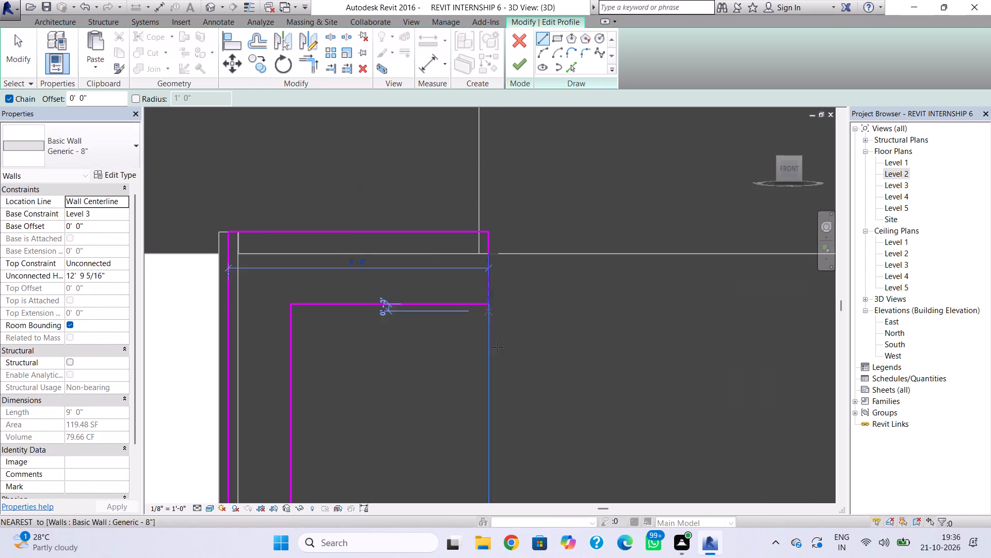
left_click(521, 63)
scroll(507, 351, "down", 3)
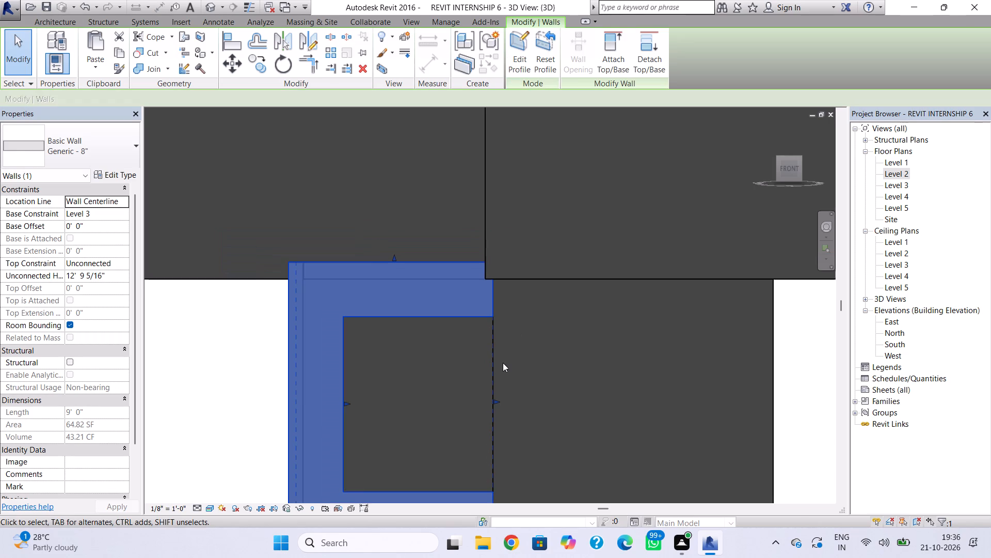
scroll(468, 346, "down", 4)
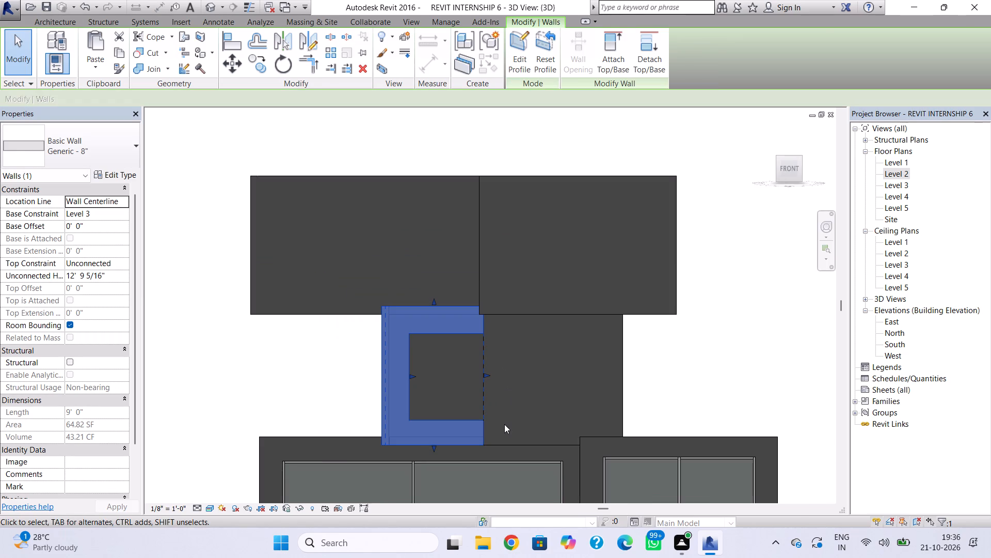
key("Escape")
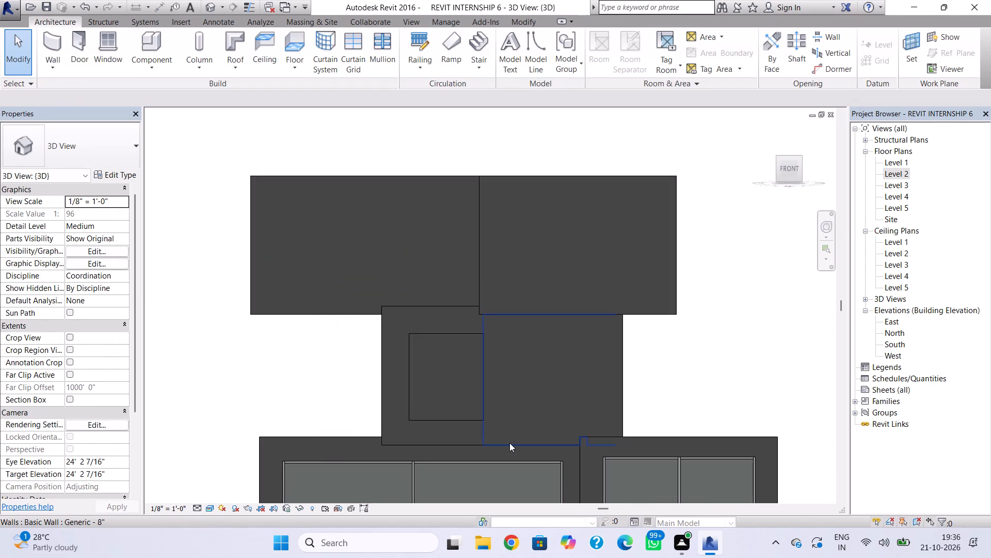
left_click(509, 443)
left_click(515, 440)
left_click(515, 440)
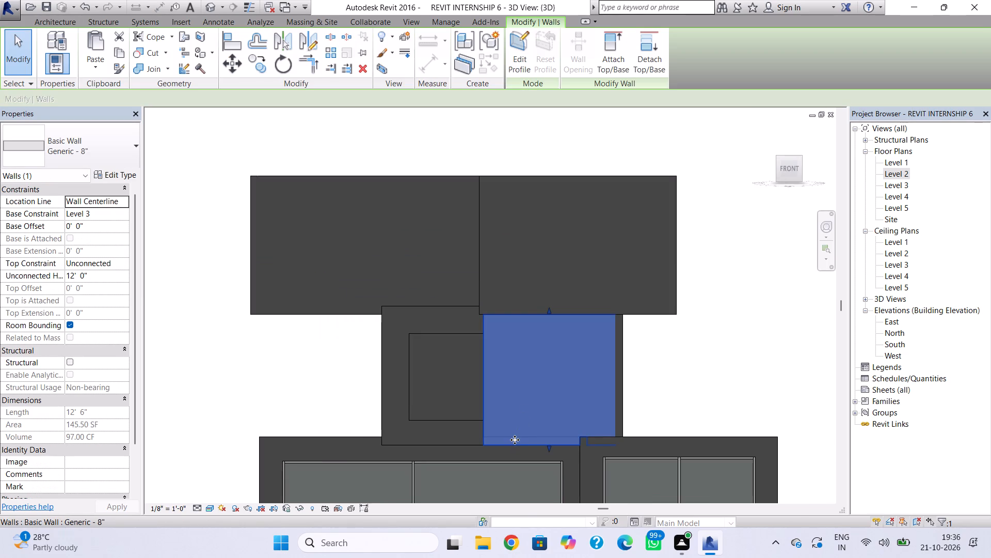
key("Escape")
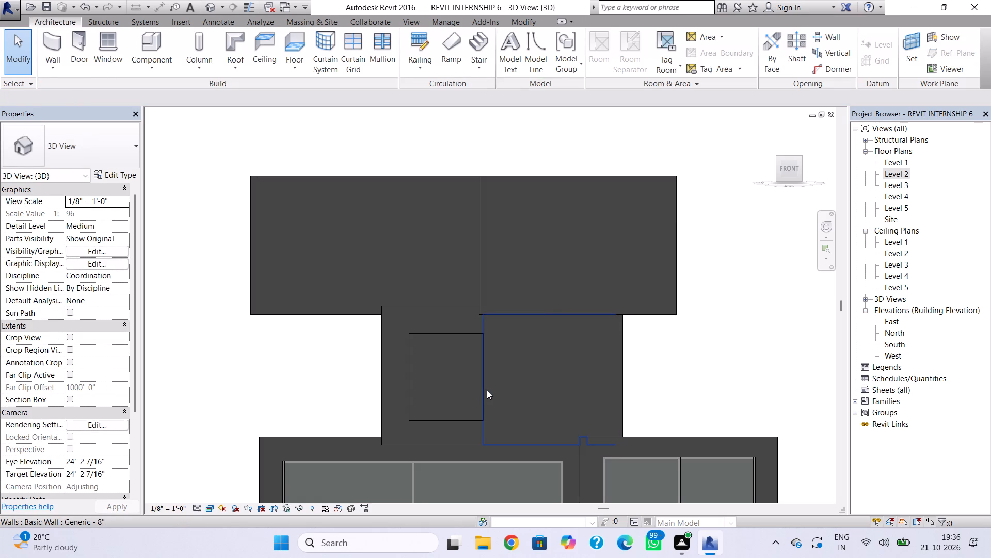
Open the right Level 3 front wall's profile and sketch a C-shaped cutout about 10'-0" by 8'-0", aligned with the left wall's opening.
double_click(487, 390)
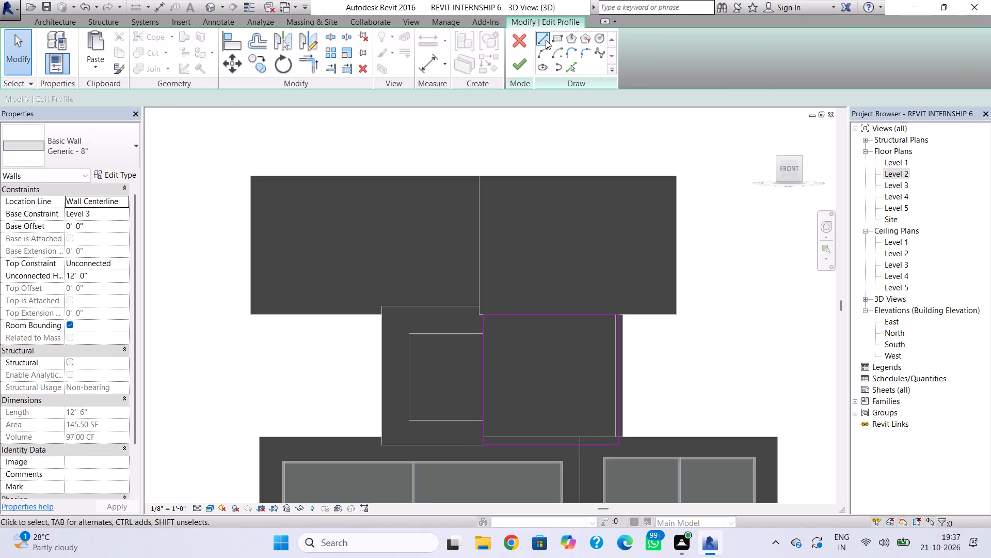
left_click(546, 40)
scroll(487, 337, "up", 3)
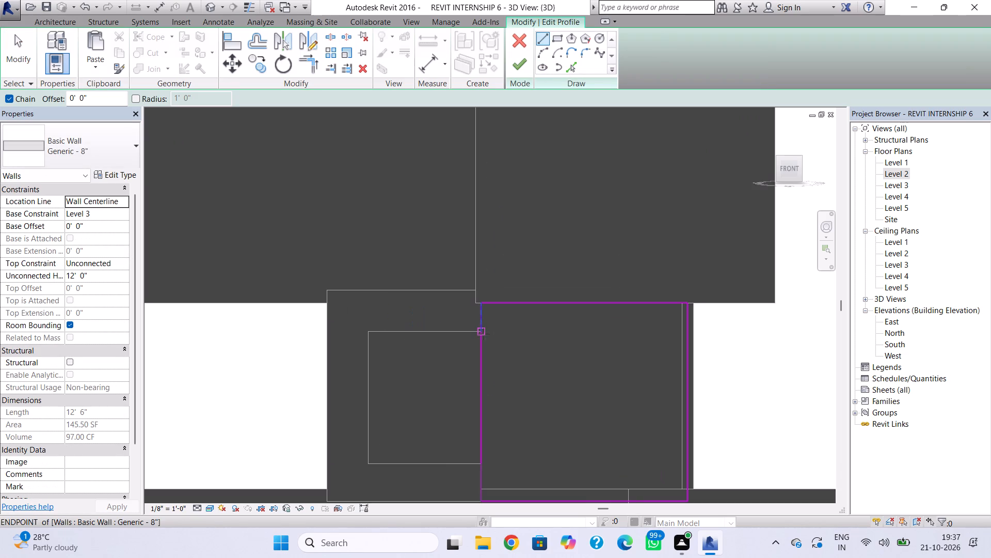
left_click(483, 333)
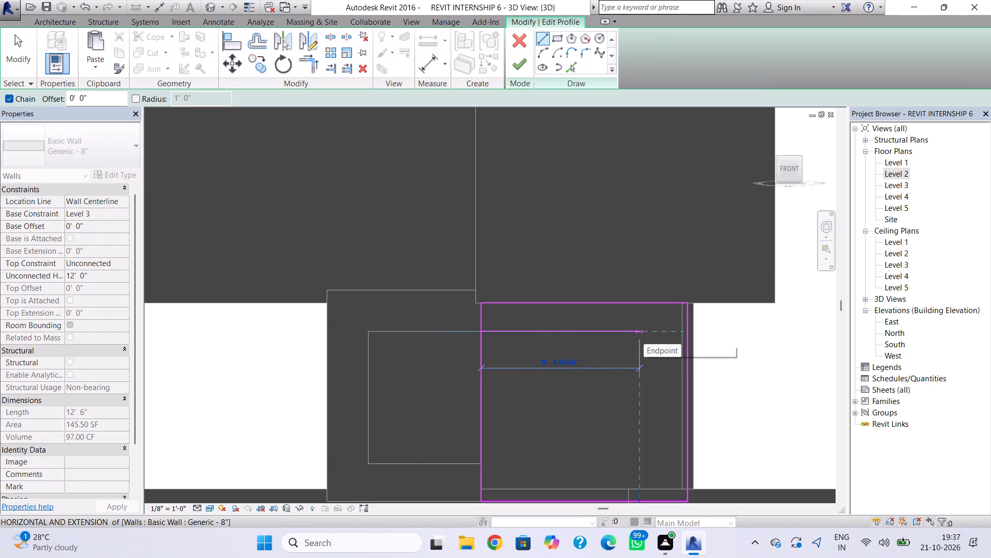
left_click(646, 338)
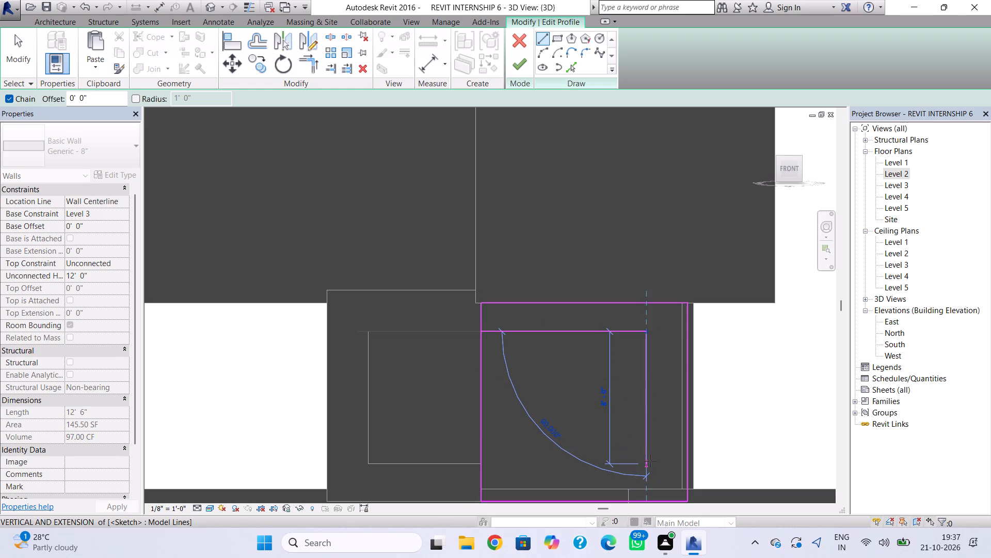
left_click(650, 462)
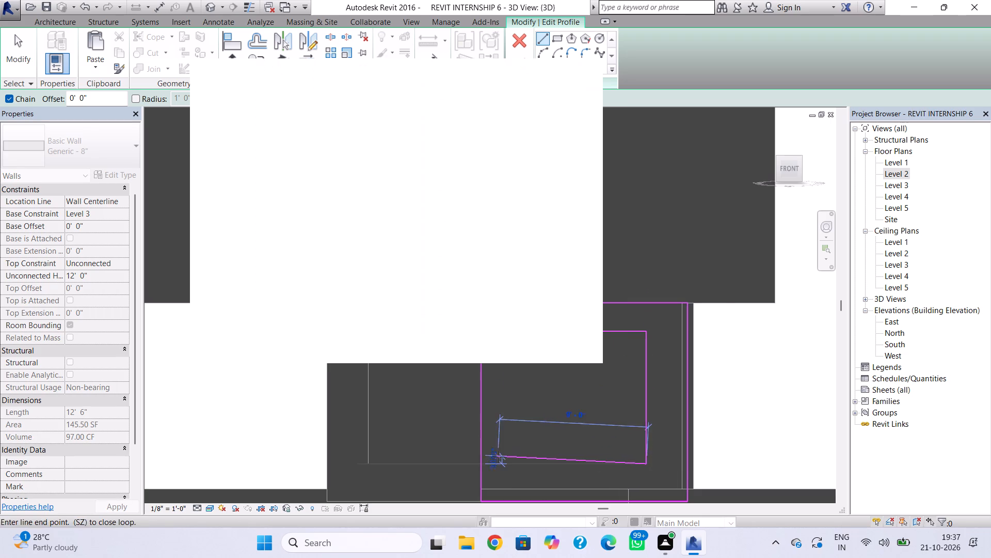
left_click(484, 461)
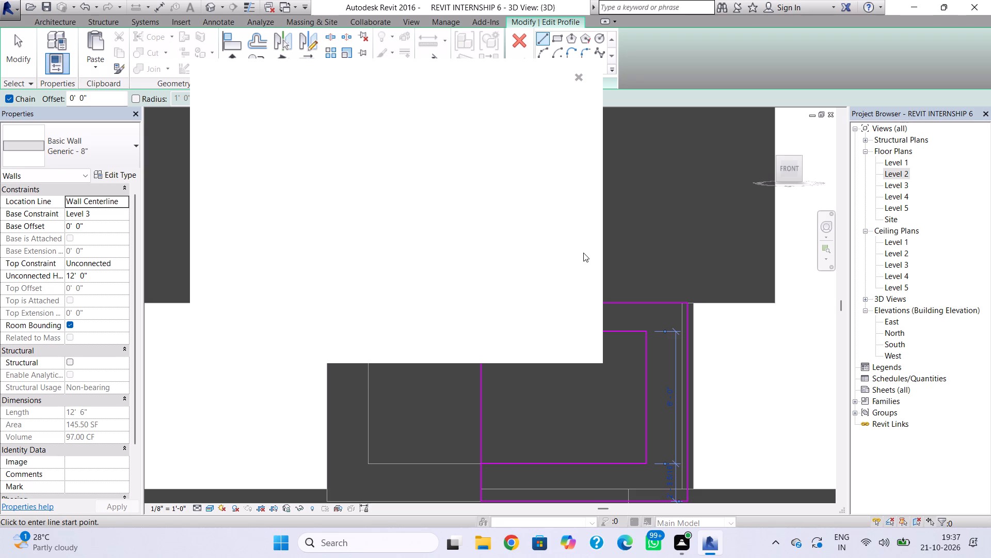
left_click(582, 76)
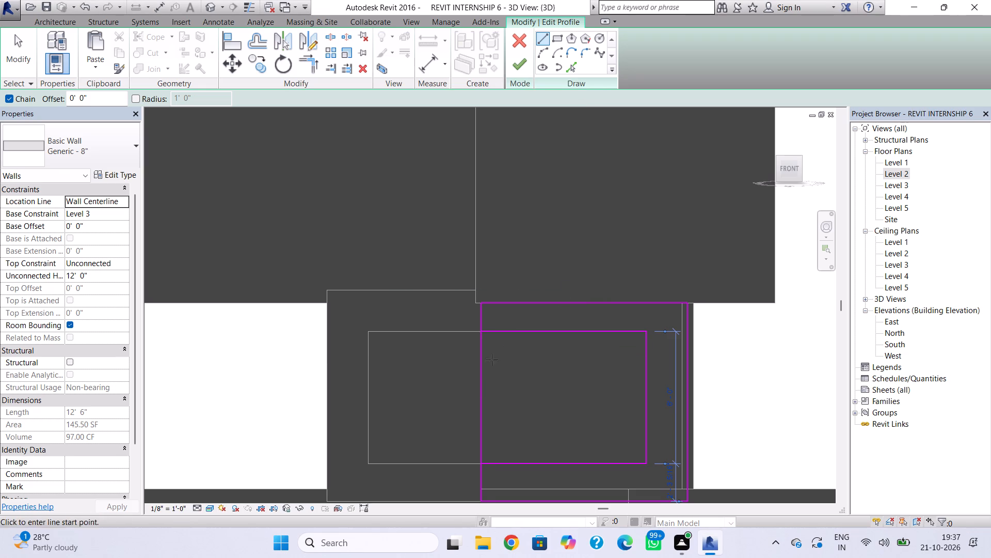
Delete the left vertical boundary line of the right Level 3 front wall's profile.
left_click(486, 376)
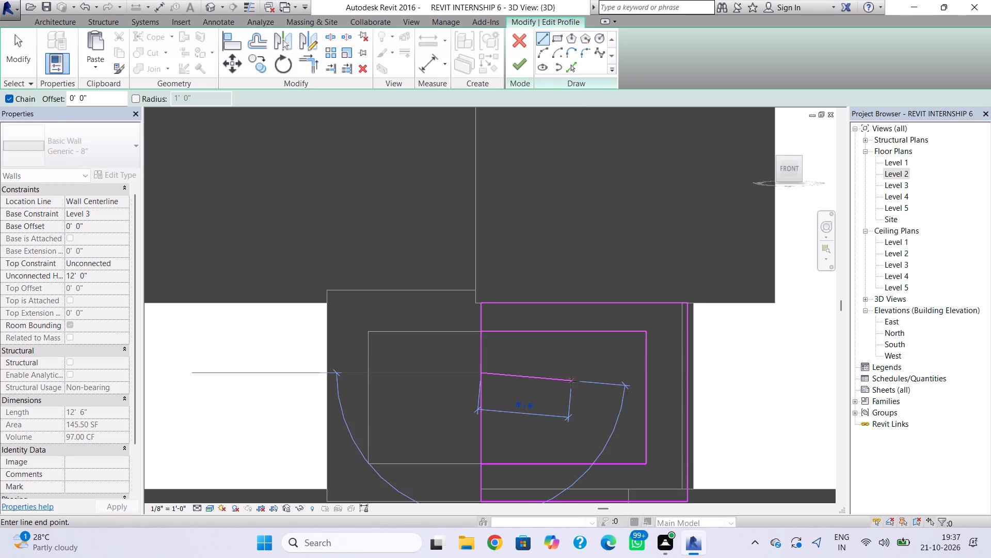
key("Escape")
key("Escape")
left_click(477, 410)
key("Delete")
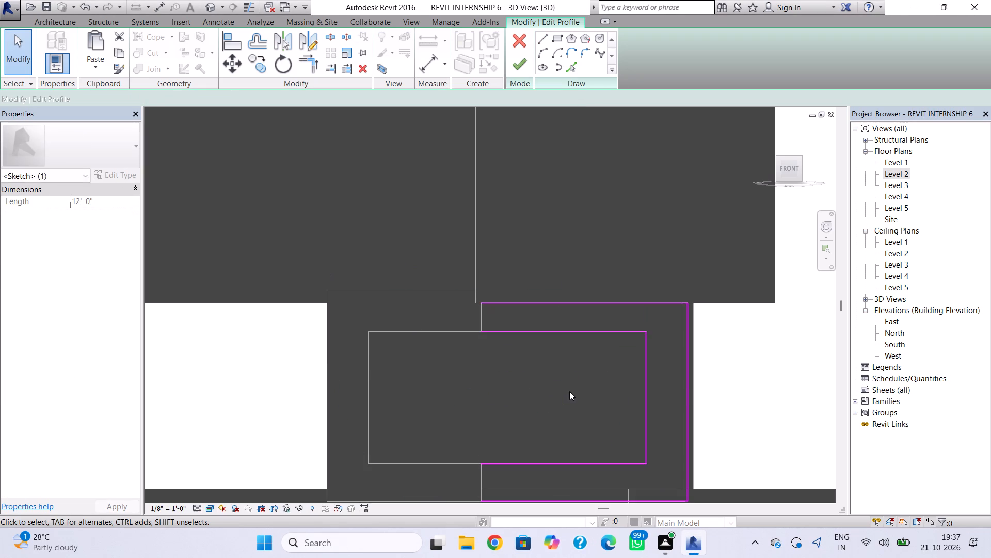
Close the right wall's profile with vertical segments joining the cutout to the upper and lower left corners, and finish the profile edit.
left_click(547, 37)
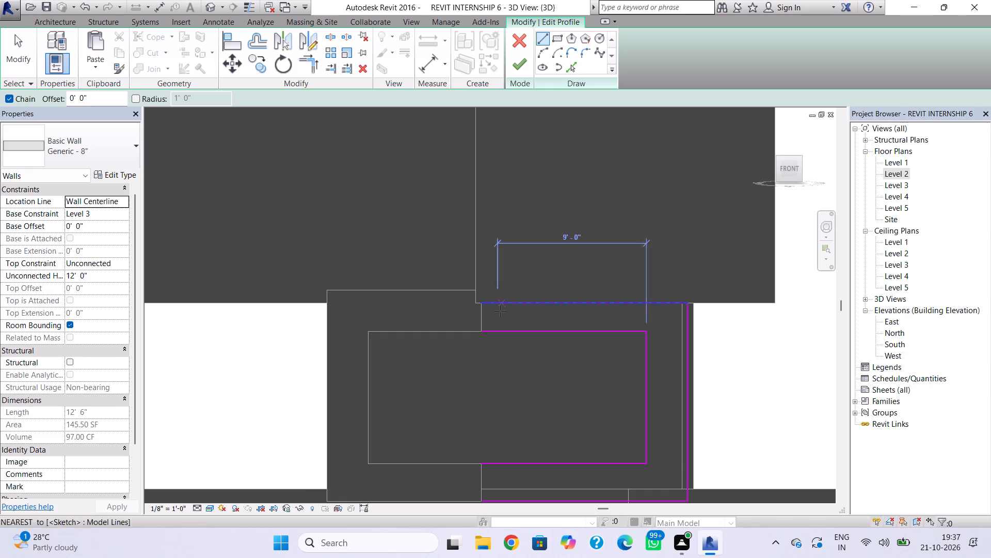
scroll(495, 313, "up", 4)
left_click(476, 297)
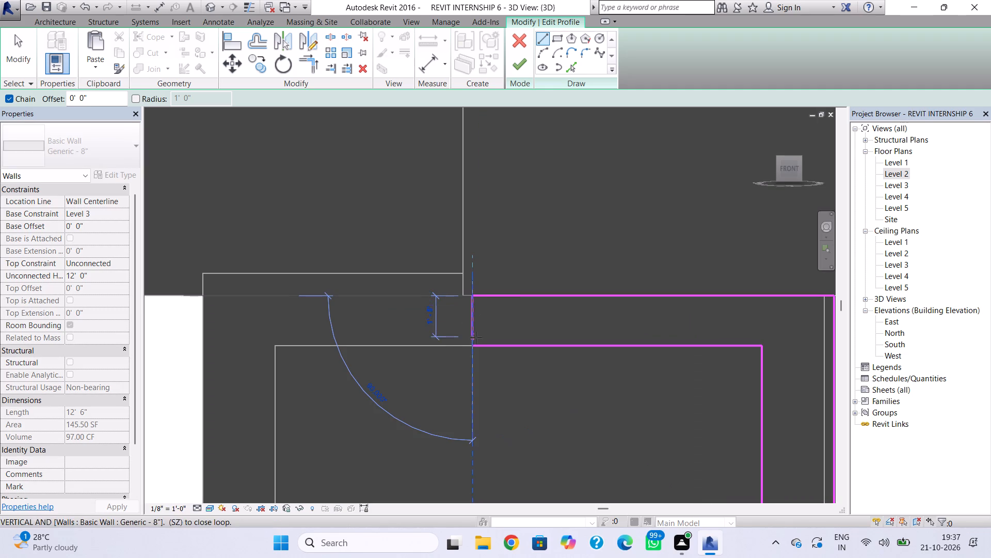
left_click(477, 344)
middle_click_drag(528, 425, 536, 275)
scroll(536, 275, "down", 1)
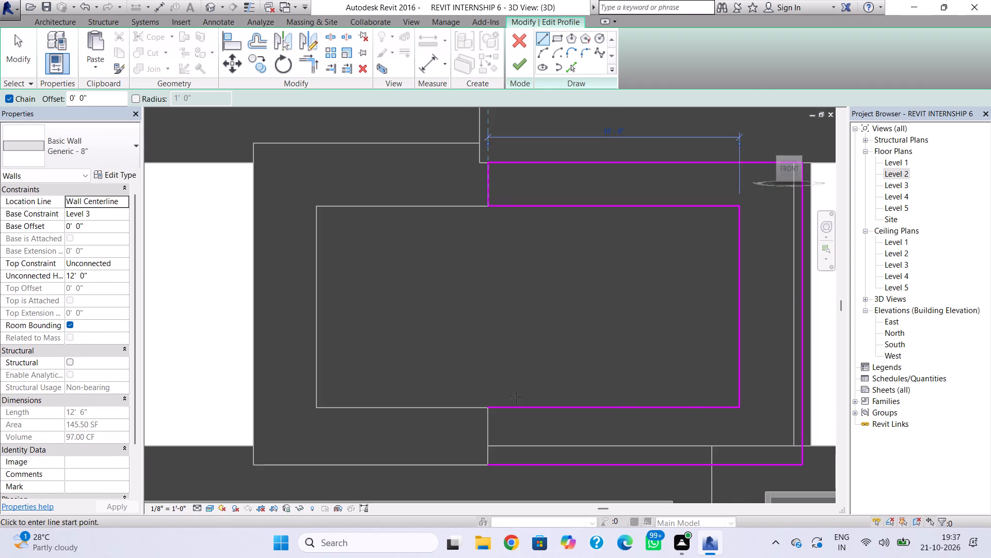
left_click(490, 410)
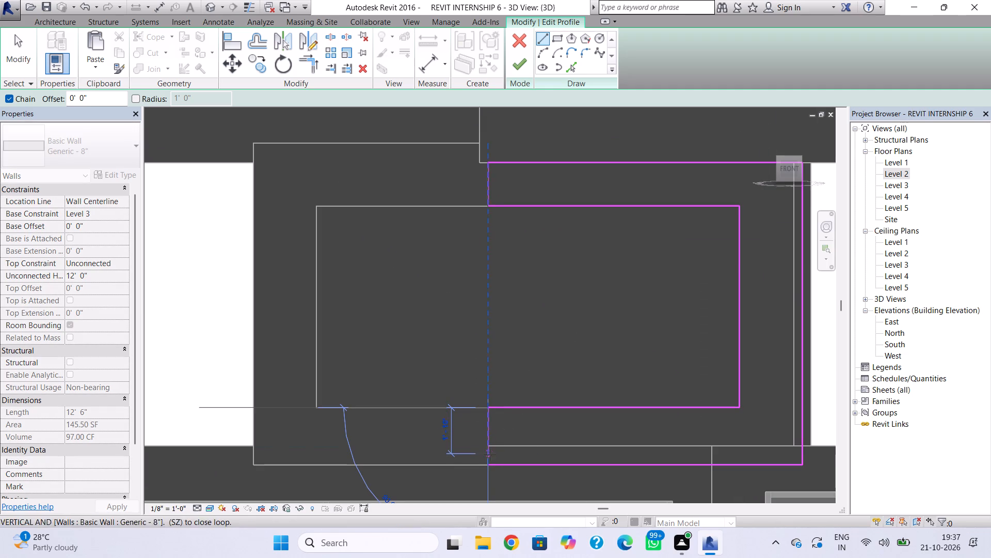
left_click(490, 468)
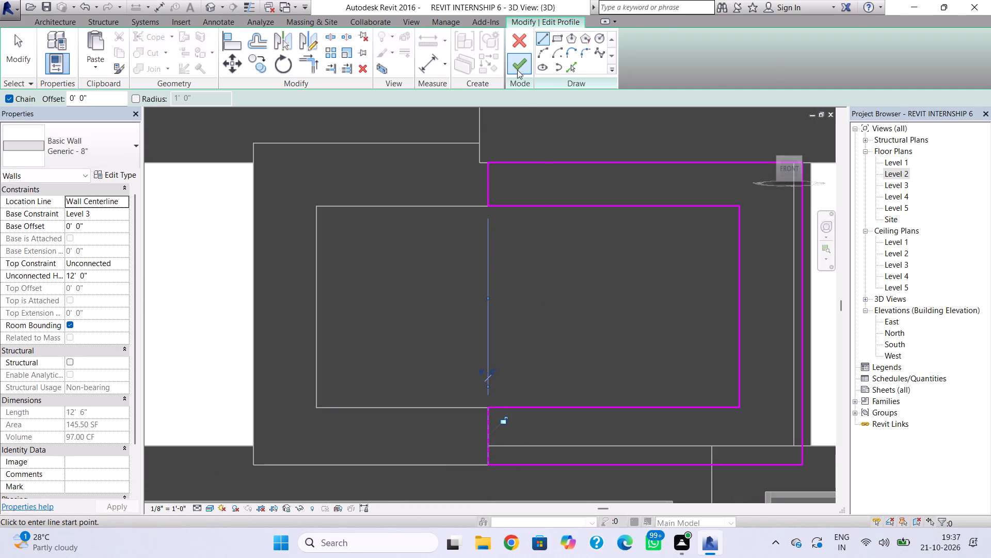
left_click(517, 69)
Open the profile sketch of the left side's front-most Level 3 wall and start a rectangle for a window opening.
left_click(206, 4)
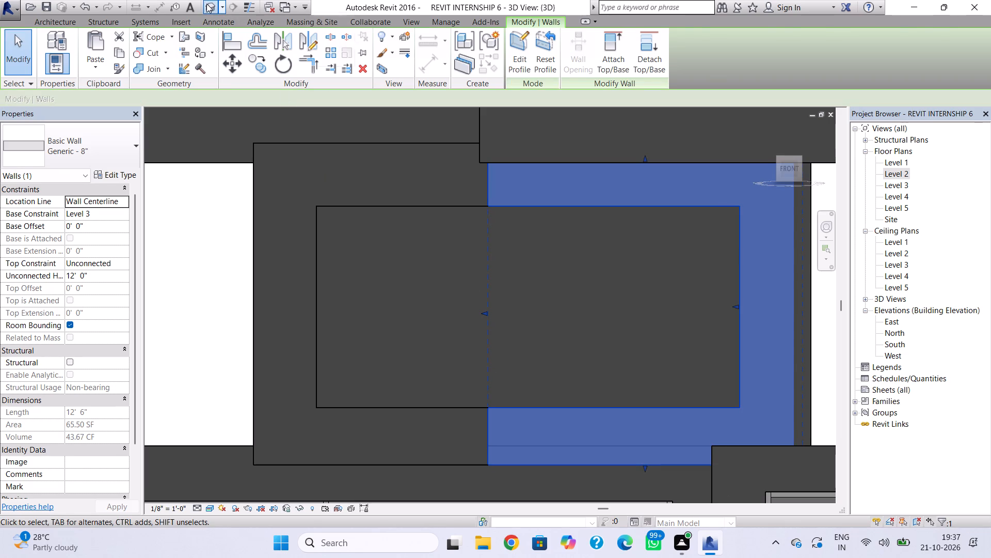
right_click_drag(485, 375, 582, 386, "shift")
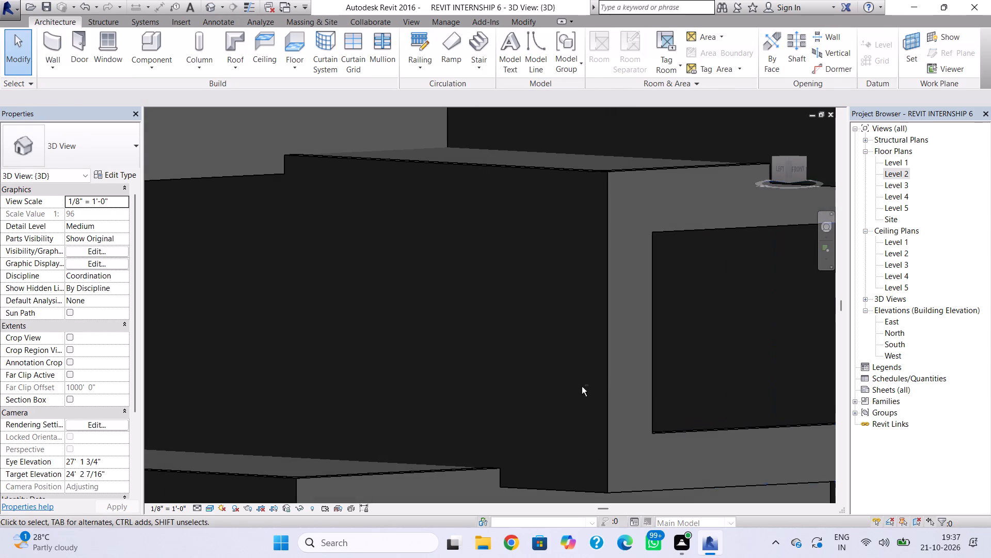
left_click(779, 168)
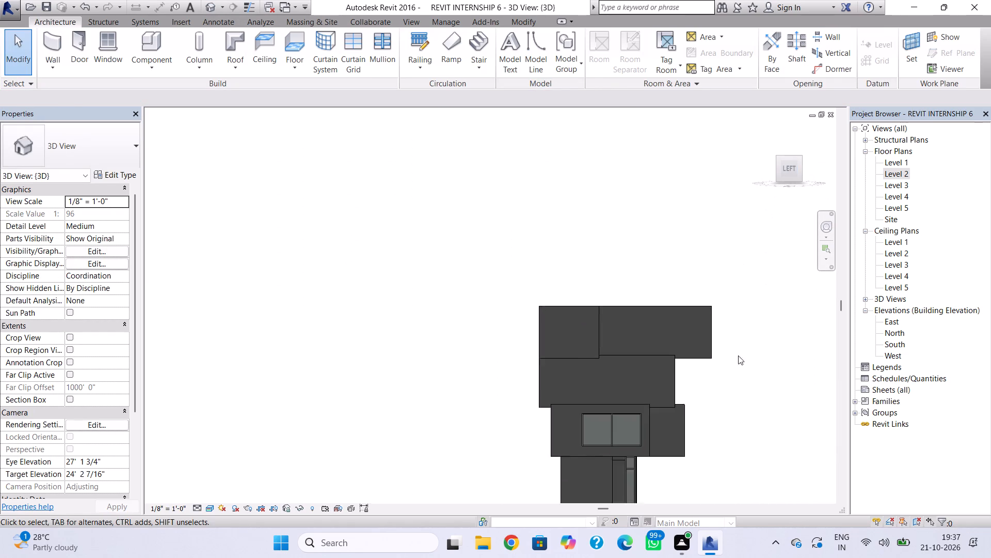
scroll(664, 399, "up", 3)
scroll(629, 329, "up", 2)
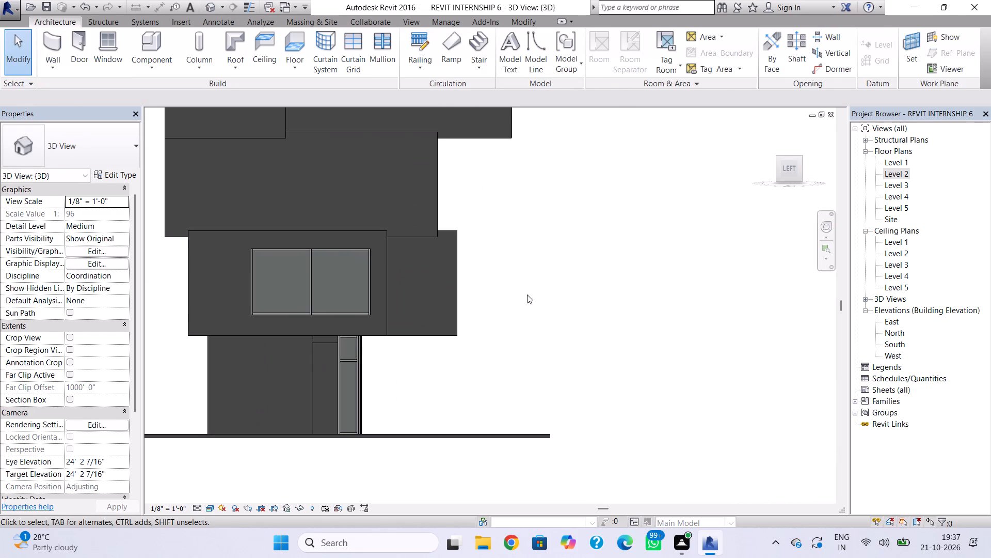
middle_click_drag(529, 297, 610, 411)
left_click(506, 345)
double_click(503, 350)
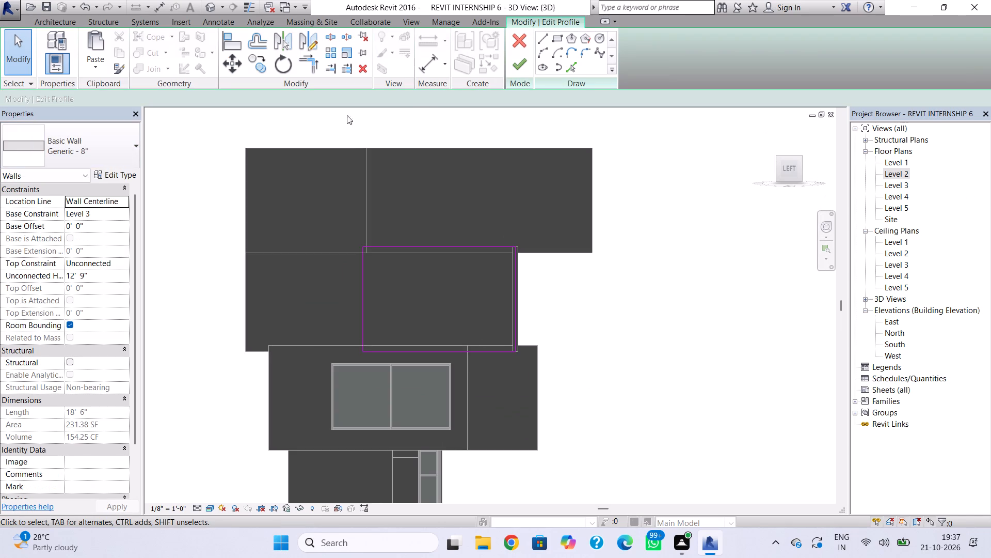
left_click(555, 41)
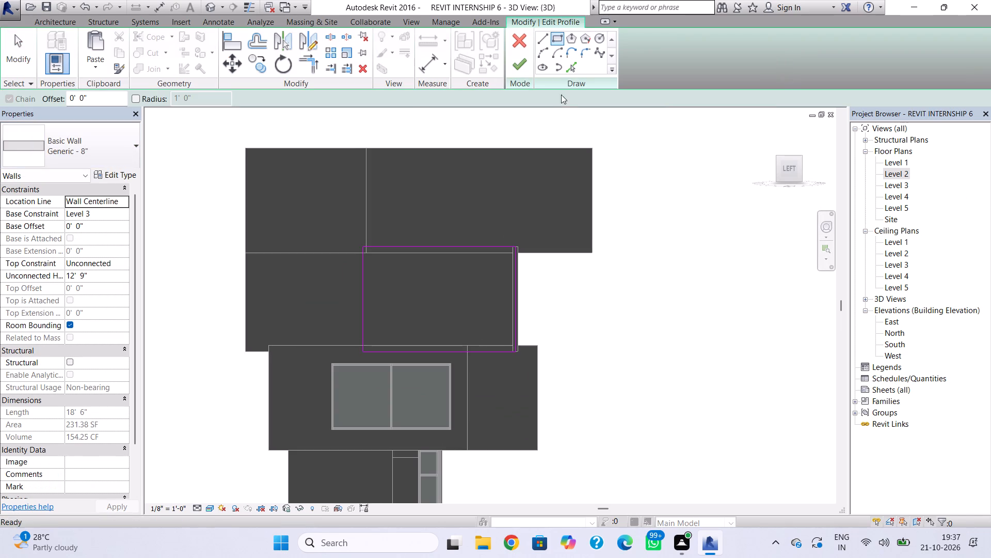
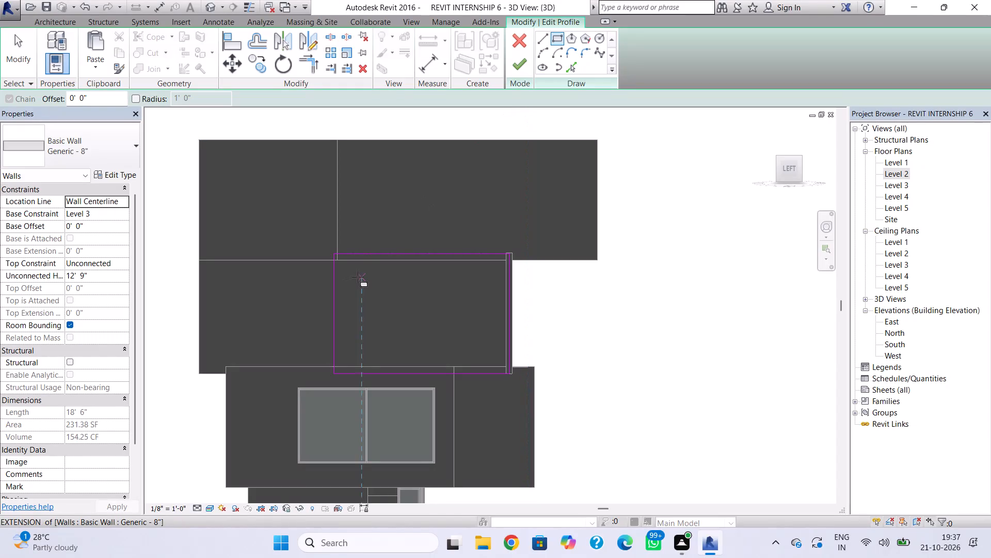
Sketch a rectangular window opening about 13'-4" by 9'-0" in the side wall, nudging its left edge outward, and finish the profile edit.
left_click(361, 274)
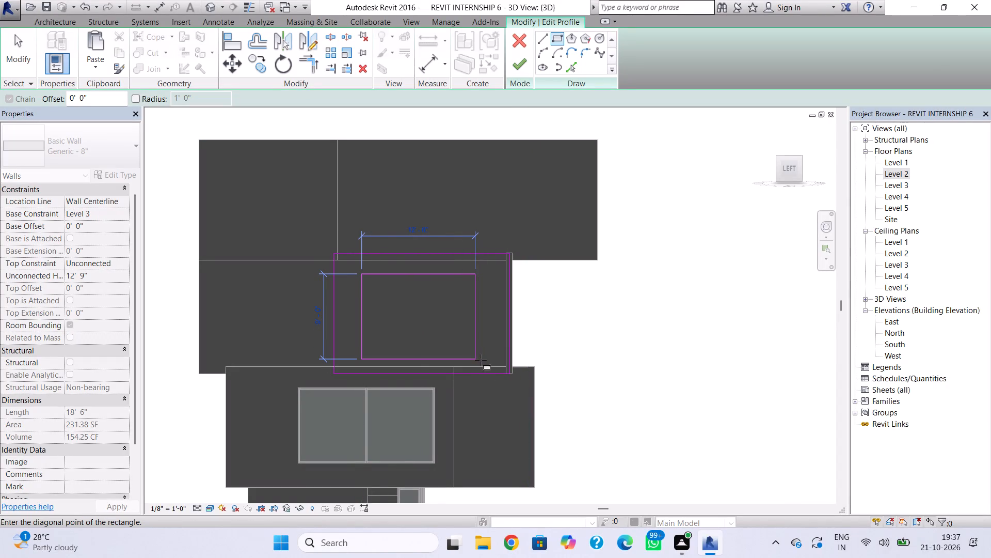
left_click(484, 358)
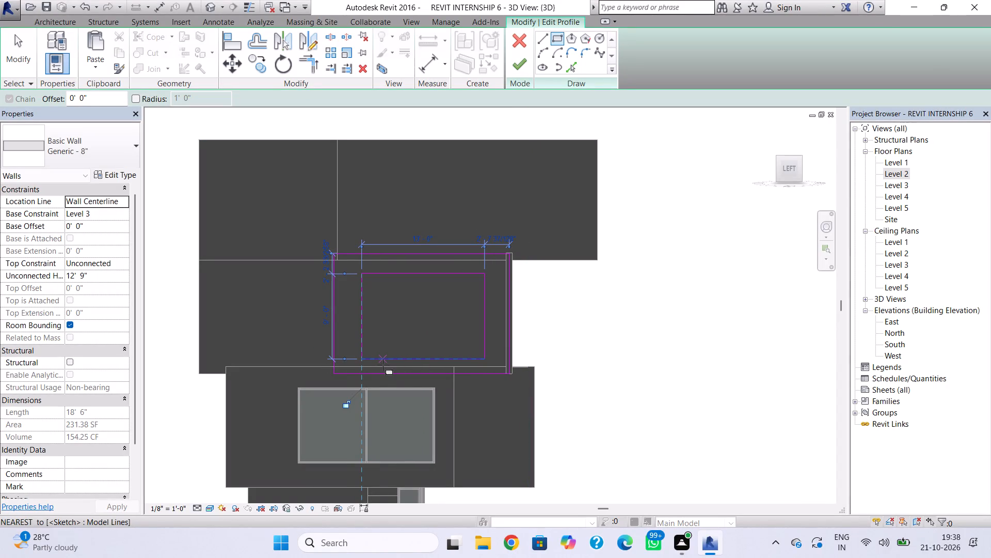
key("Escape")
key("Escape")
left_click(361, 345)
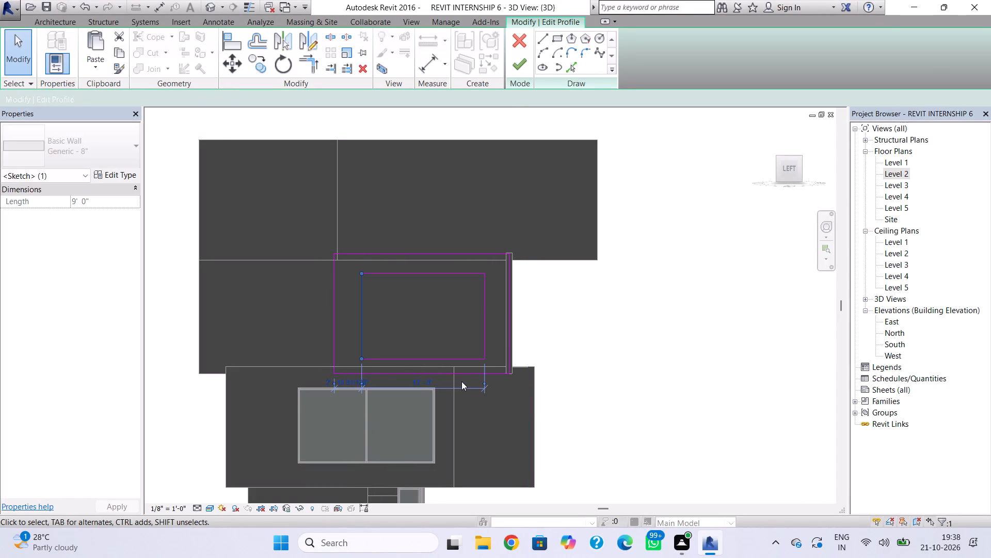
key("Left")
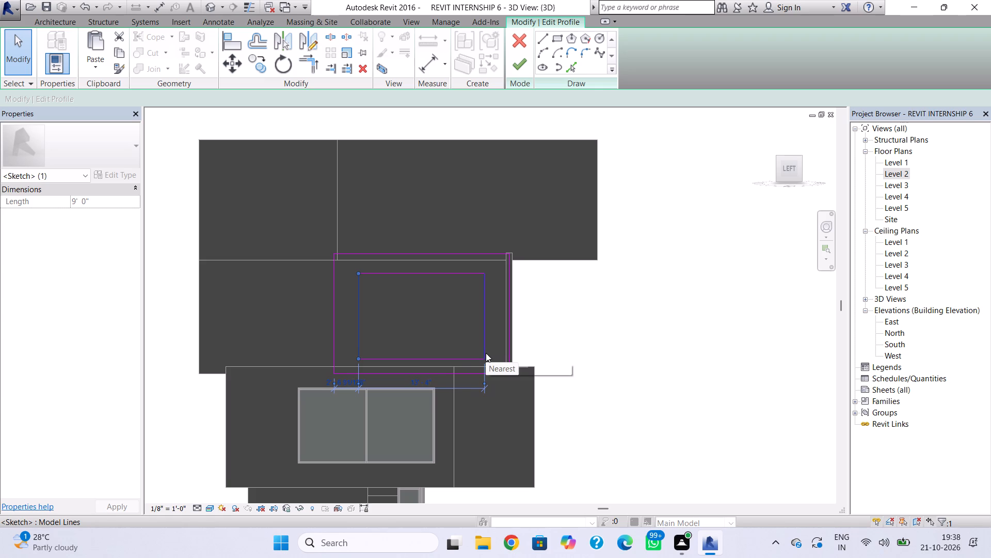
key("Escape")
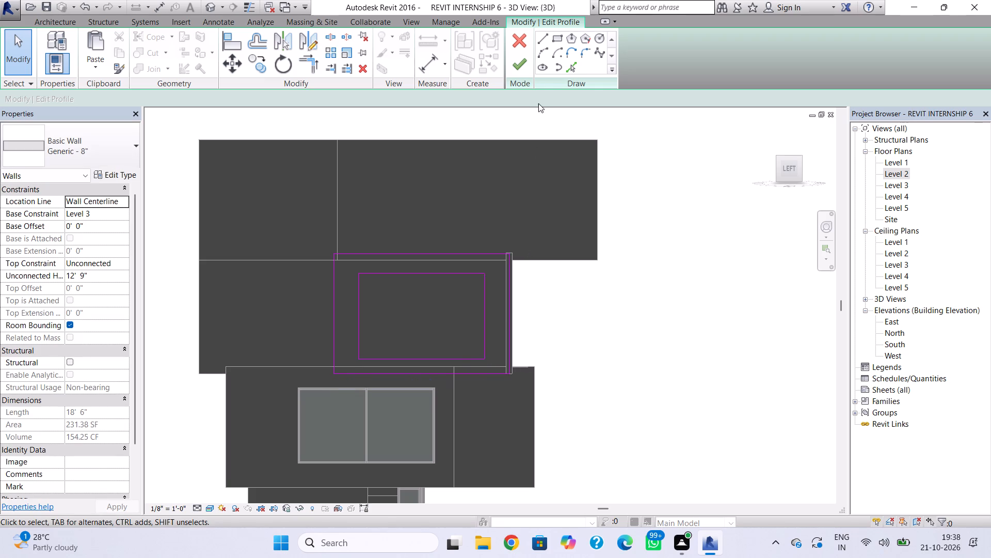
left_click(528, 69)
key("Escape")
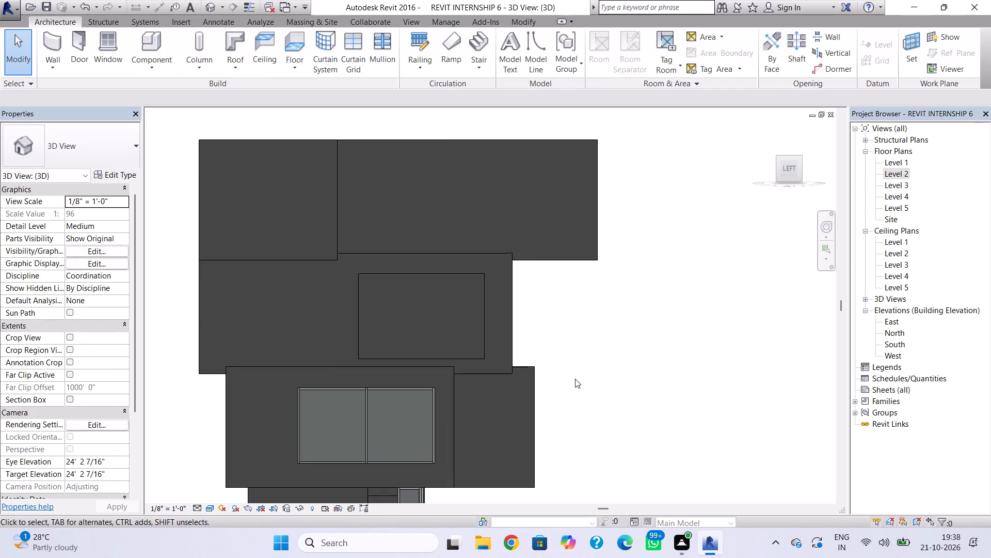
Reopen the side wall's profile, nudge the opening's bottom edge up to make it about 8'-4" high, and finish the edit.
right_click_drag(576, 379, 440, 399, "shift")
left_click(281, 369)
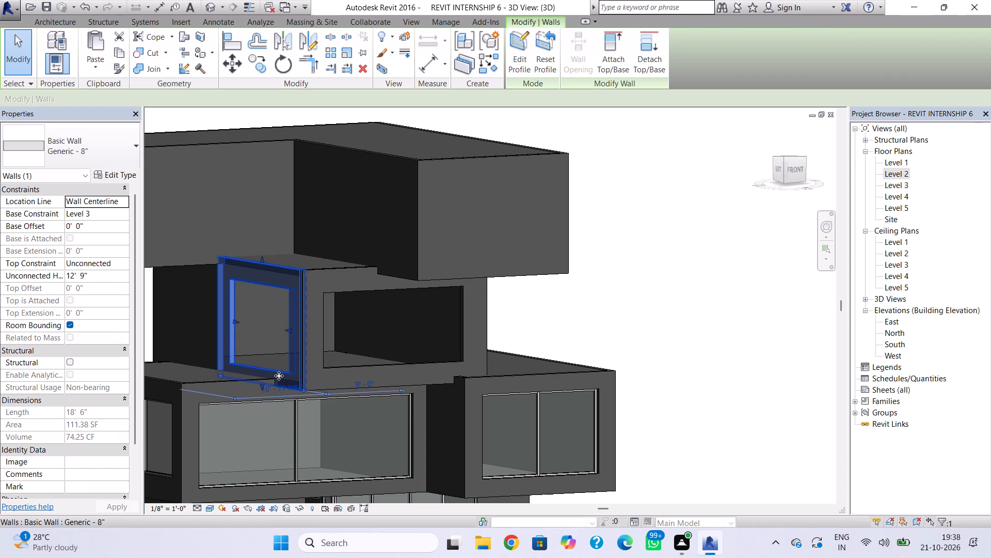
key("Escape")
double_click(277, 371)
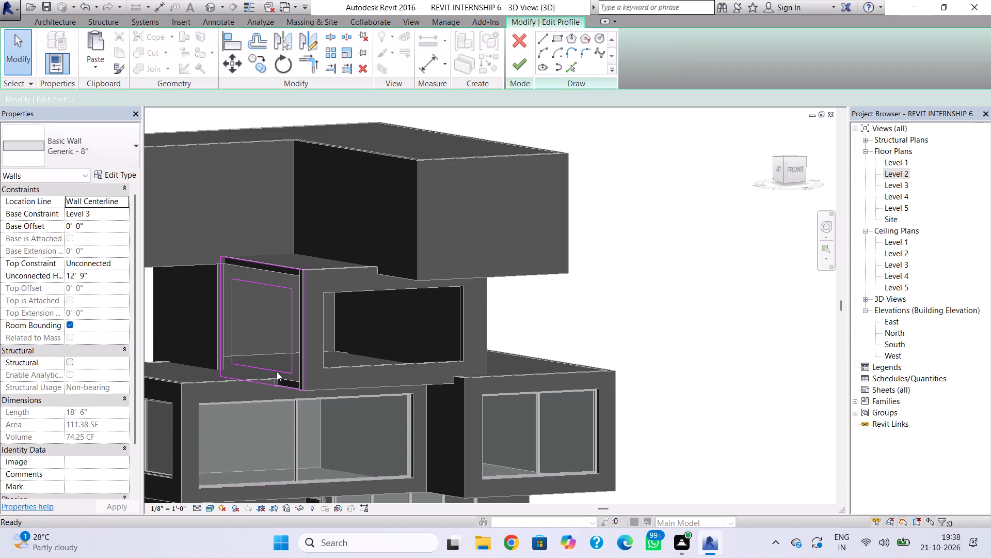
left_click(277, 371)
key("Up")
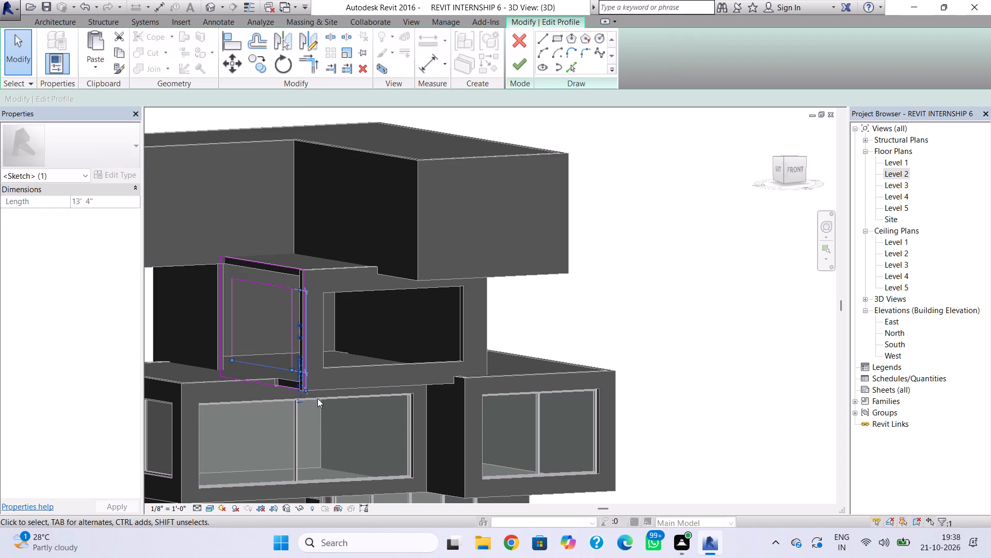
key("Up")
key("Escape")
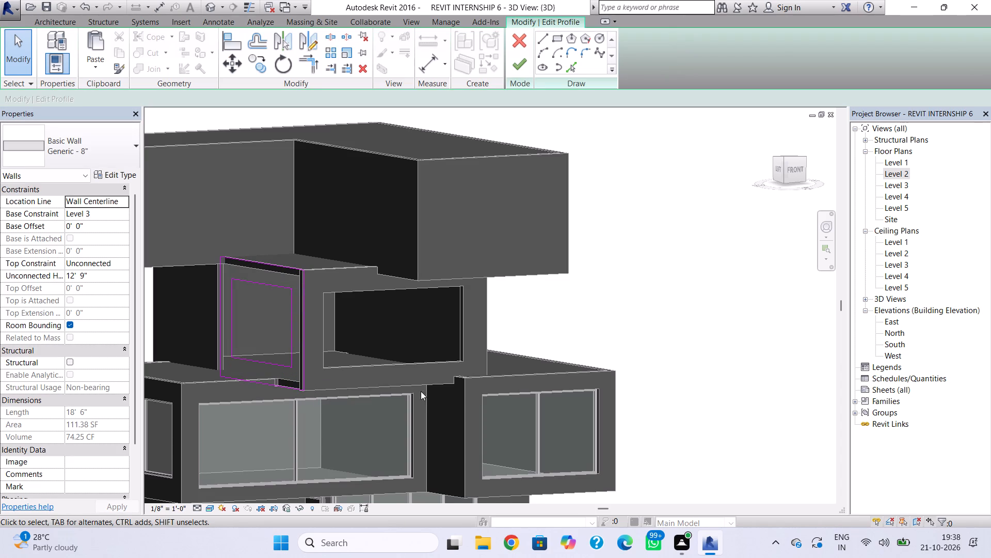
left_click(524, 59)
key("Escape")
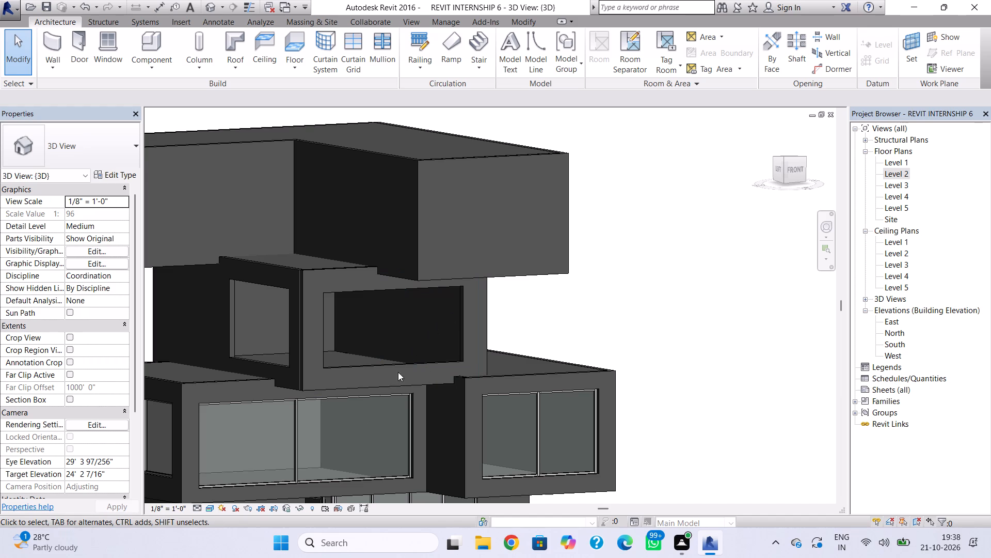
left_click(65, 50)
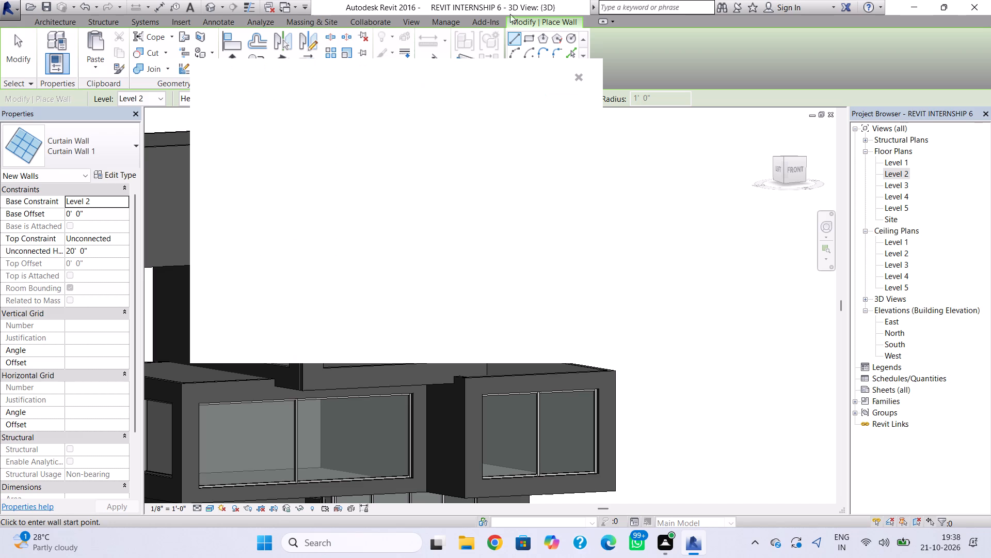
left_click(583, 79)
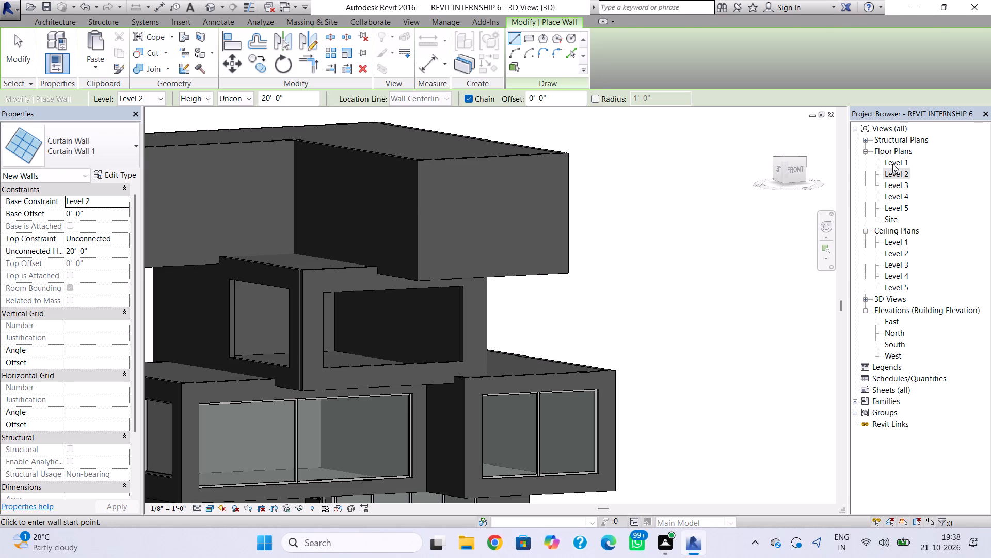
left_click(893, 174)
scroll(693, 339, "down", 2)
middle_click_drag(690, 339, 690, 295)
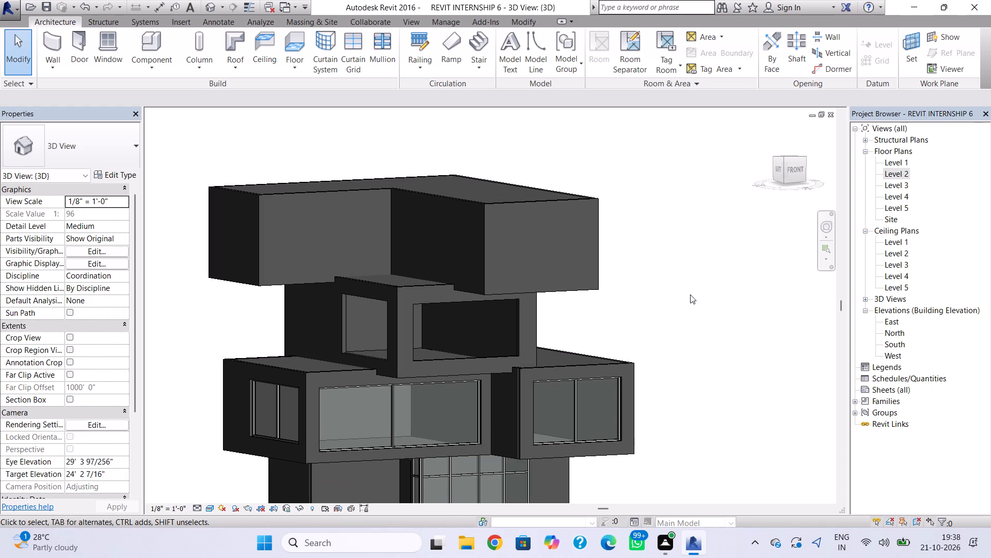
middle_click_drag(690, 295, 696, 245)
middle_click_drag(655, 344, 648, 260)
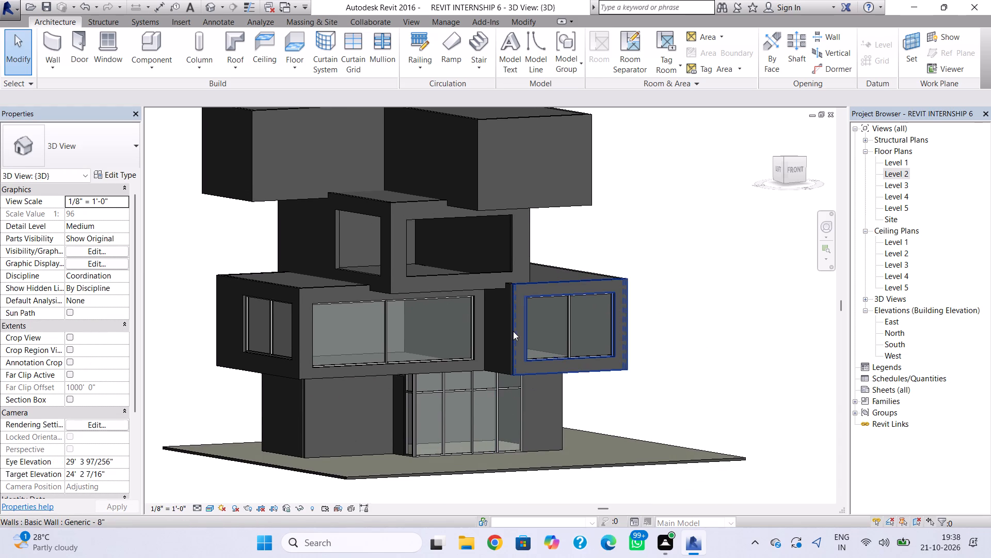
In the Level 3 floor plan, draw a Curtain Wall 1 segment about 16'-10" long across the front wall opening.
double_click(903, 182)
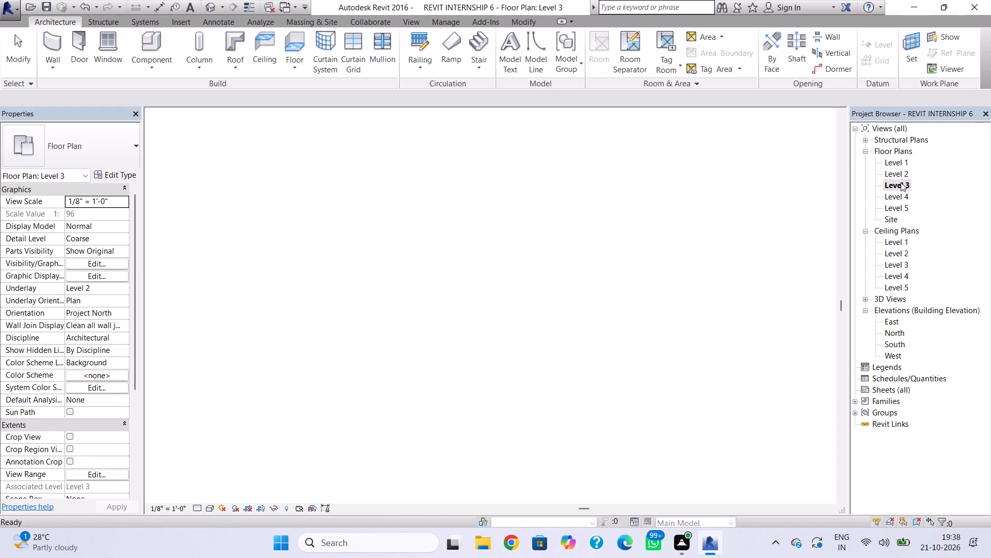
scroll(433, 319, "down", 3)
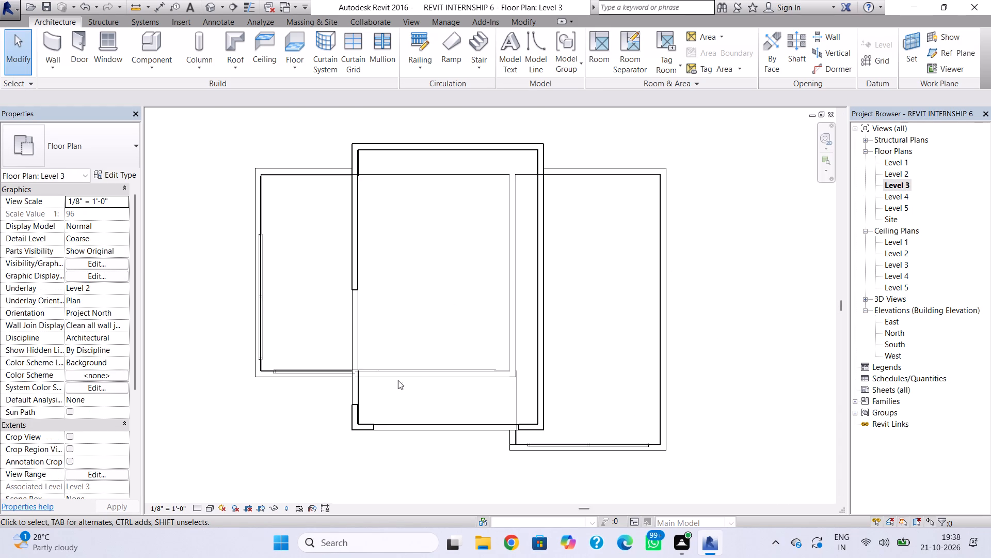
left_click(54, 34)
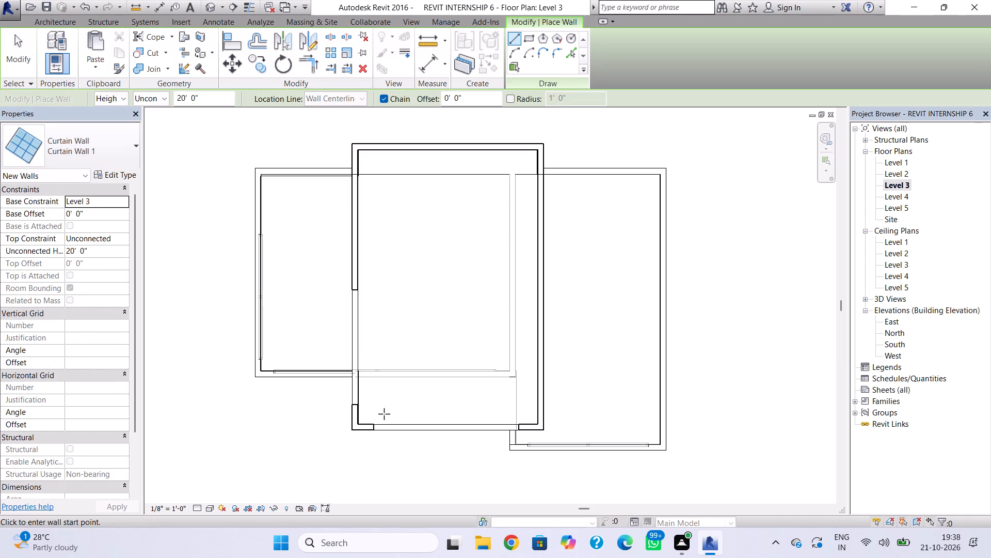
scroll(376, 432, "up", 3)
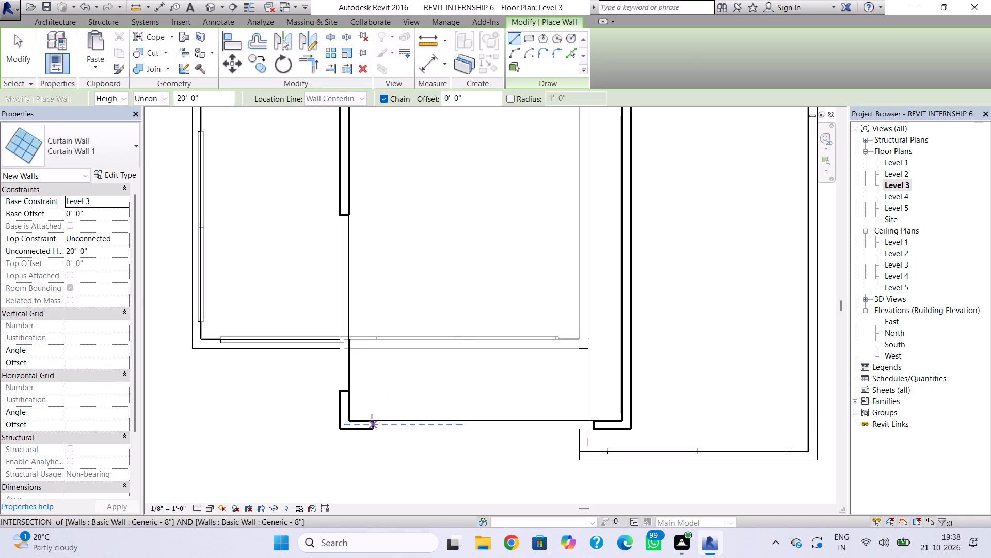
scroll(372, 420, "up", 4)
left_click(373, 420)
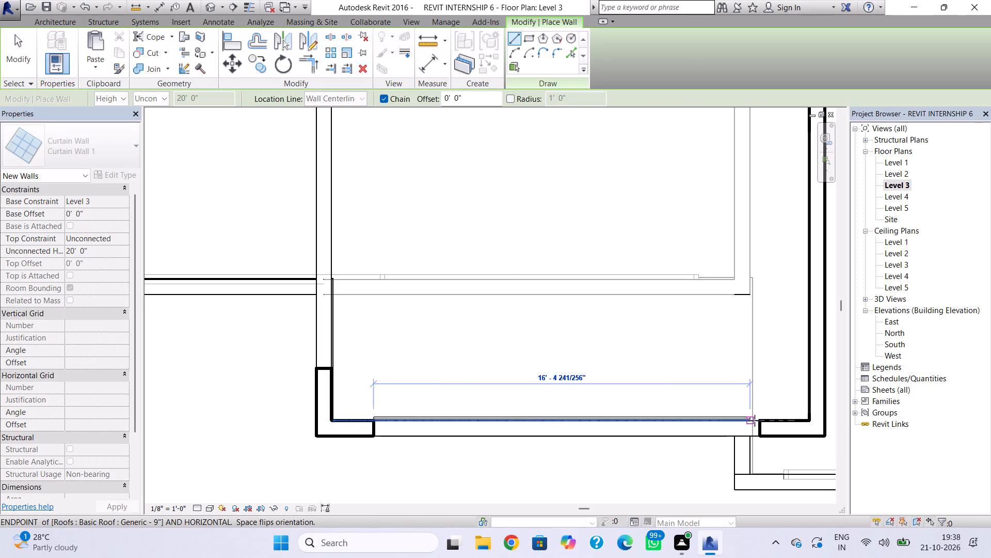
left_click(758, 422)
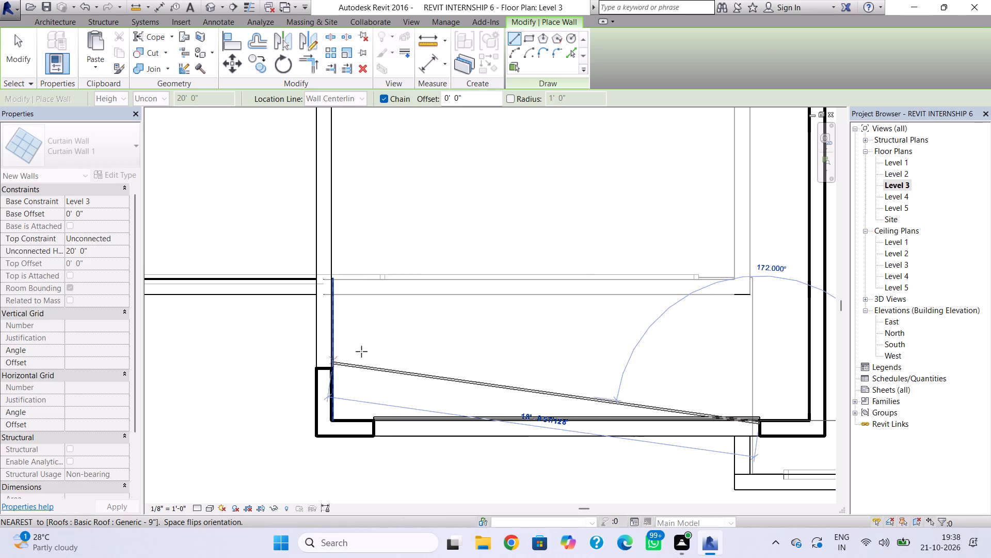
key("Escape")
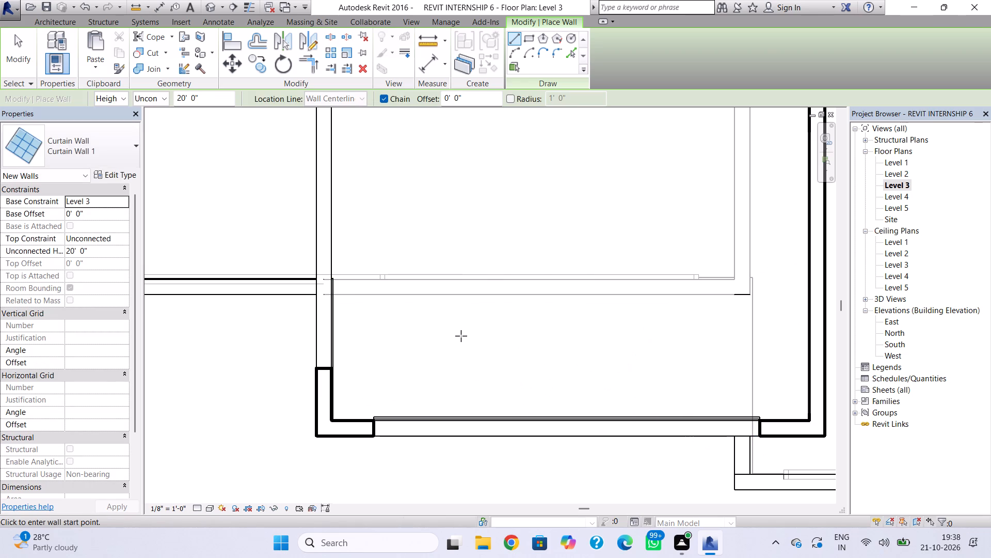
Draw a Curtain Wall 1 segment about 13'-4" long across the left side wall's opening, along the inner wall face.
left_click(332, 368)
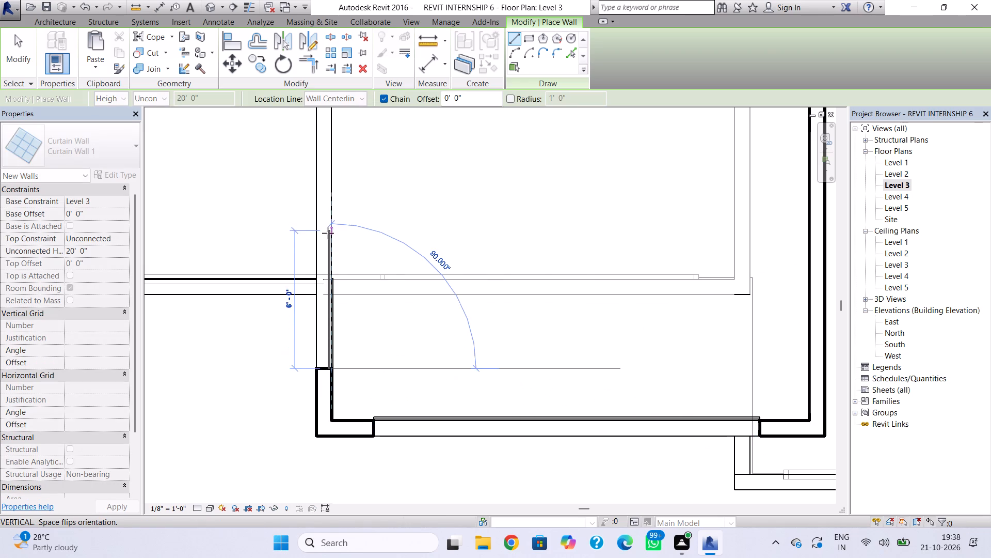
middle_click_drag(328, 233, 299, 421)
left_click(303, 252)
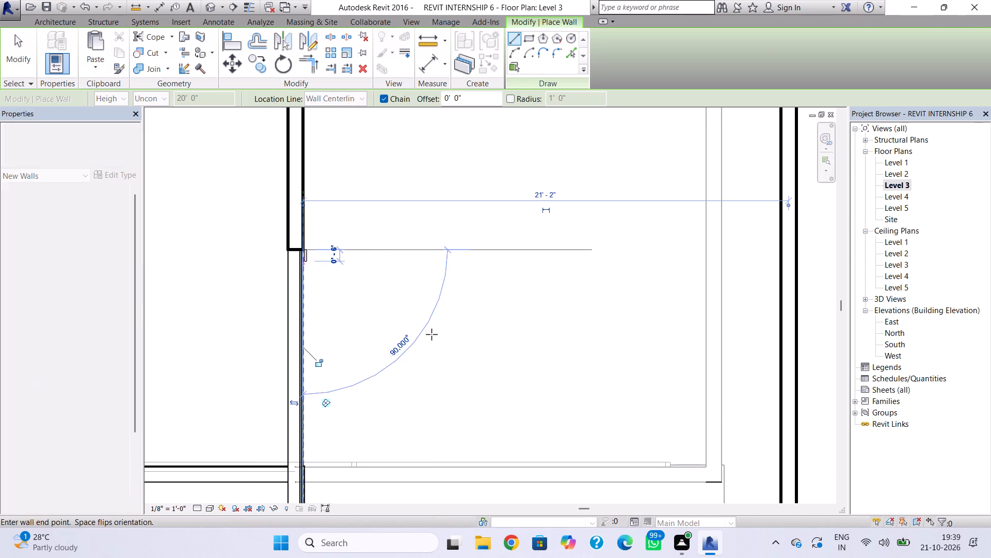
key("Escape")
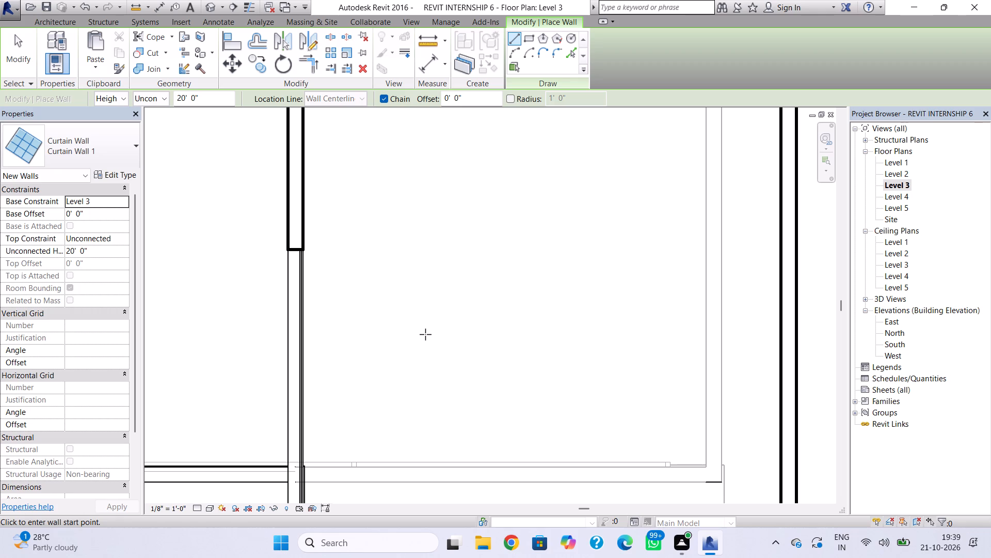
In the 3D view, fit the side curtain wall to its opening, about 8'-4" high with a base offset of about 2'-3".
left_click(211, 5)
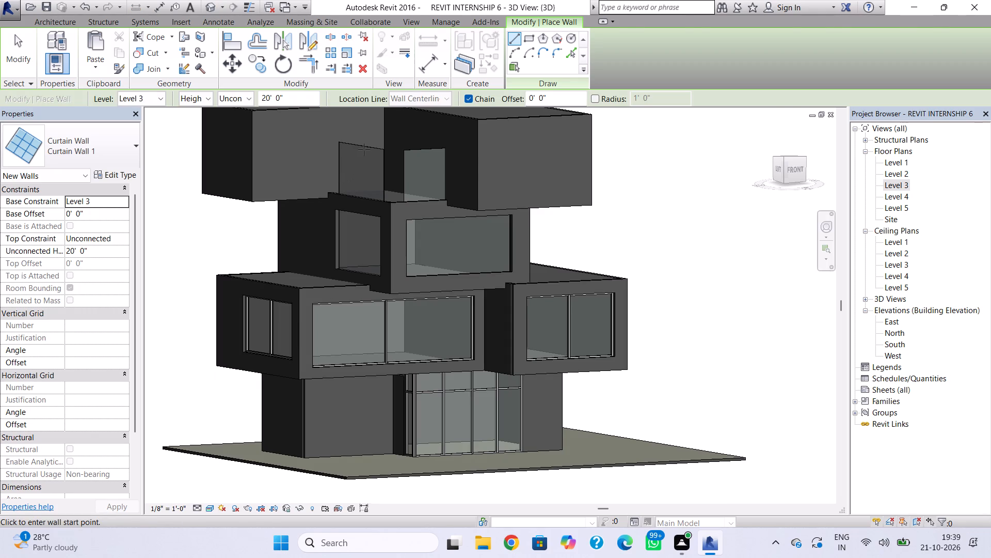
key("Escape")
left_click(364, 149)
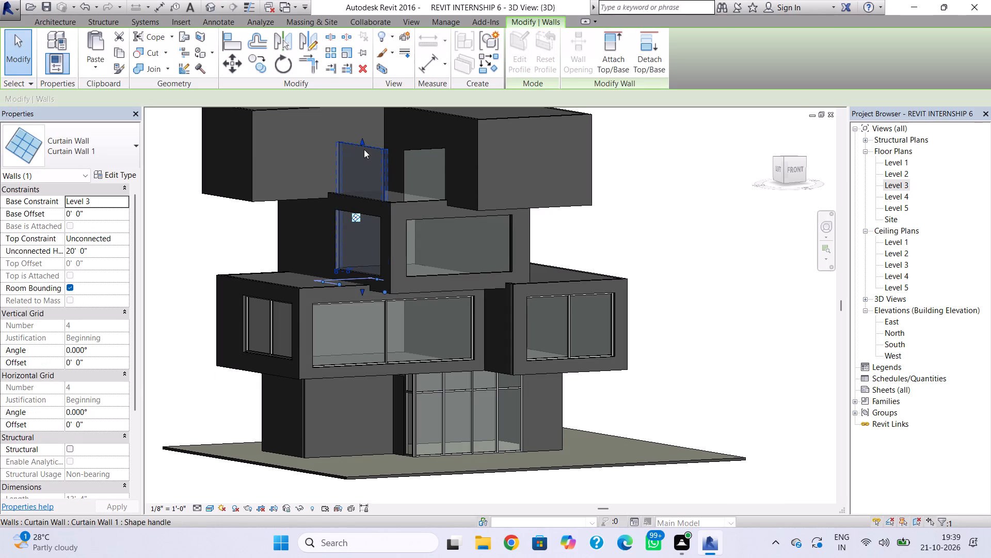
left_click_drag(360, 139, 360, 212)
scroll(359, 292, "up", 3)
left_click_drag(362, 289, 363, 266)
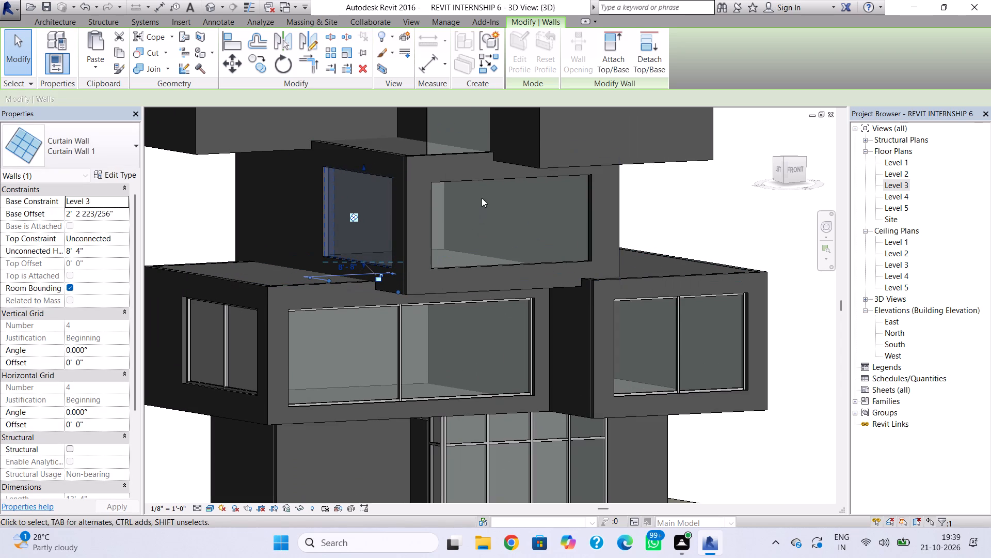
Fit the front Level 3 curtain wall to its opening, 8'-0" high with a base offset of about 2'-3".
left_click(425, 135)
middle_click_drag(443, 190, 423, 304)
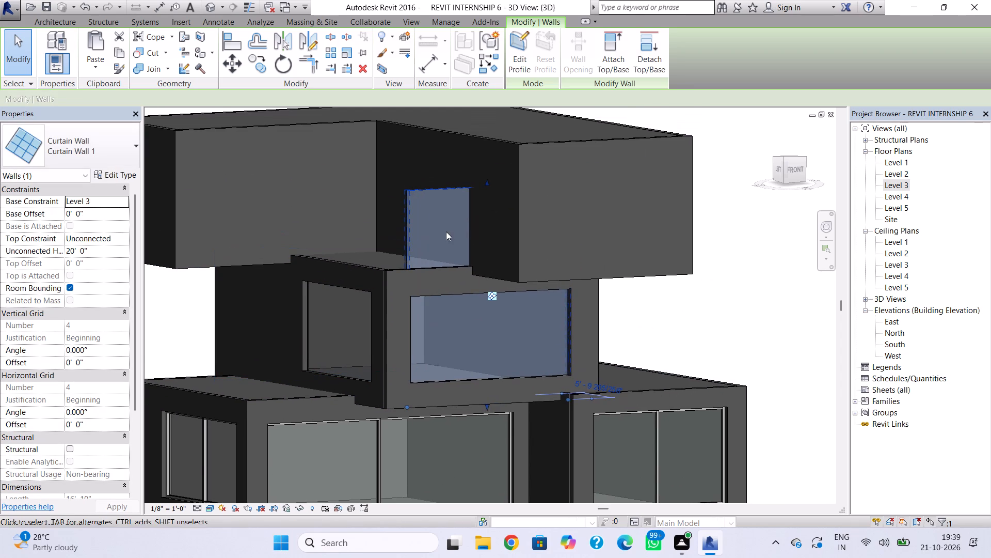
left_click_drag(485, 182, 489, 290)
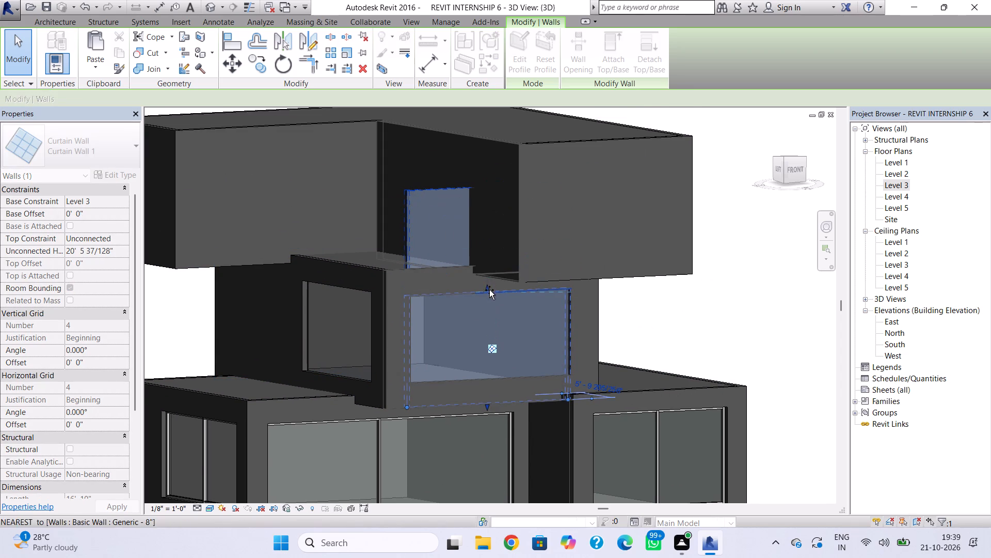
left_click_drag(489, 290, 489, 290)
left_click_drag(487, 405, 489, 381)
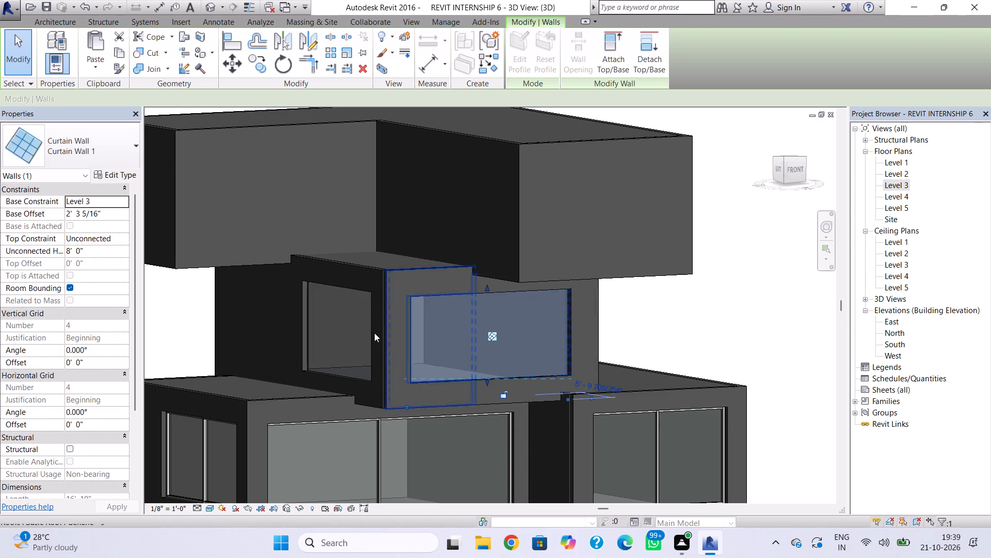
left_click(335, 226)
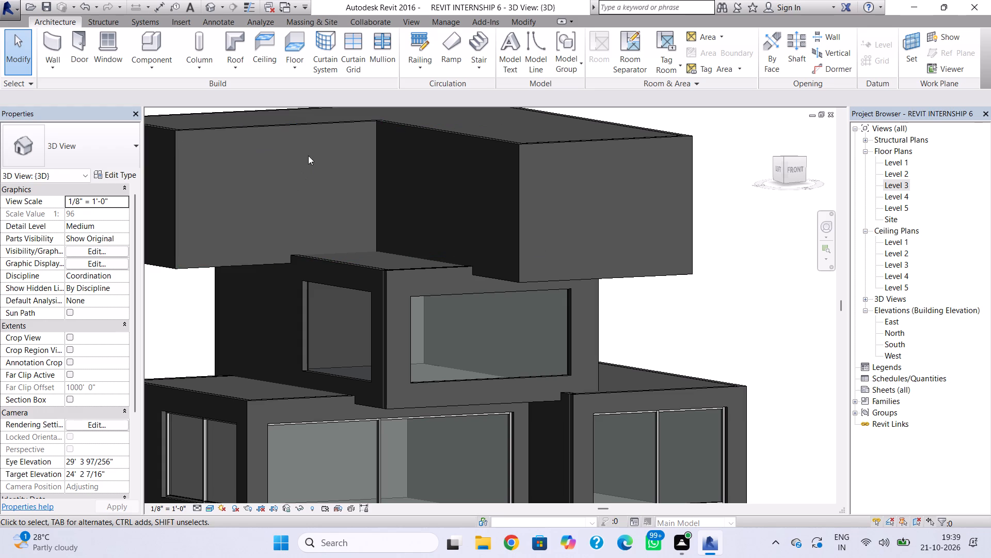
Add two vertical curtain grid lines to the left side Level 3 curtain wall, about 3'-0" and 3'-5" from its opposite ends.
left_click(780, 173)
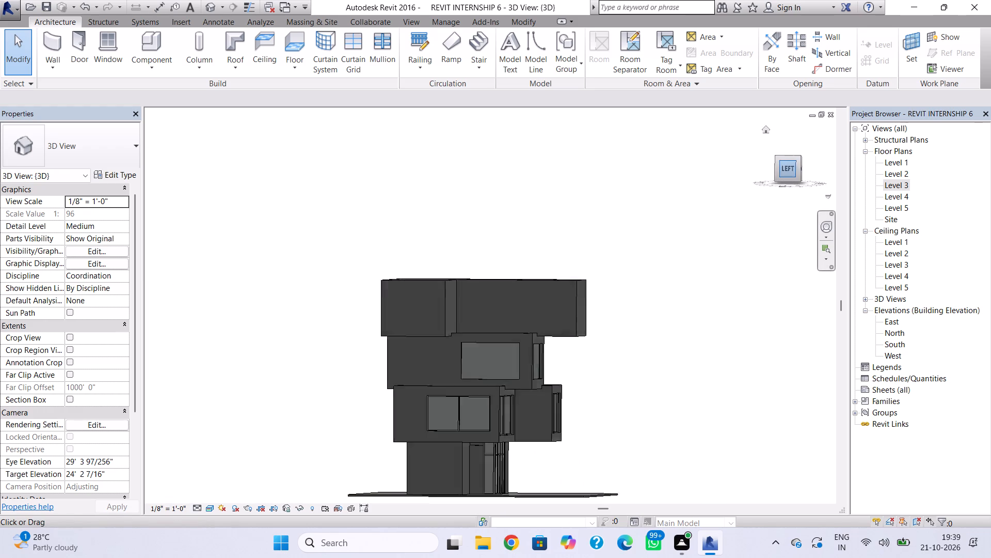
scroll(562, 315, "up", 6)
middle_click_drag(554, 351, 552, 370)
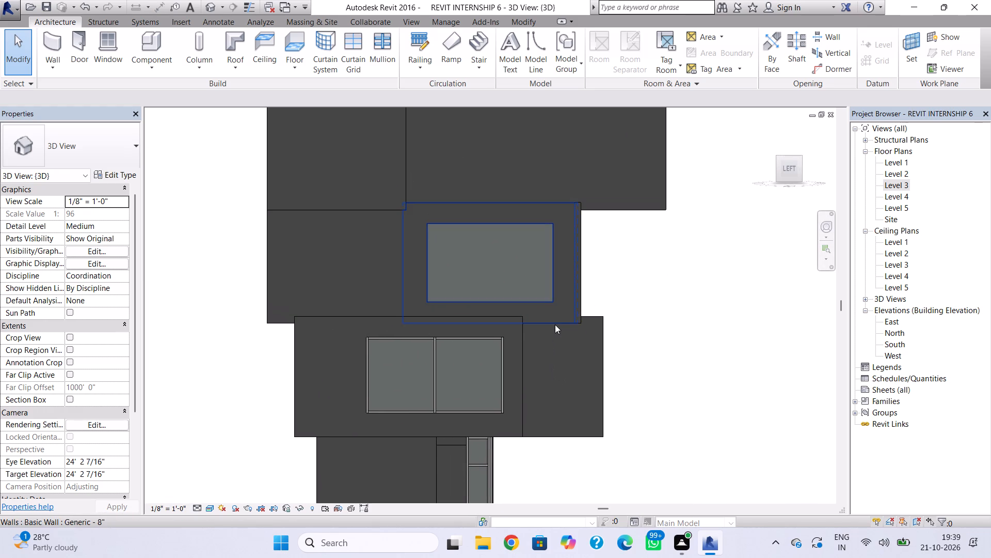
middle_click_drag(679, 280, 691, 331)
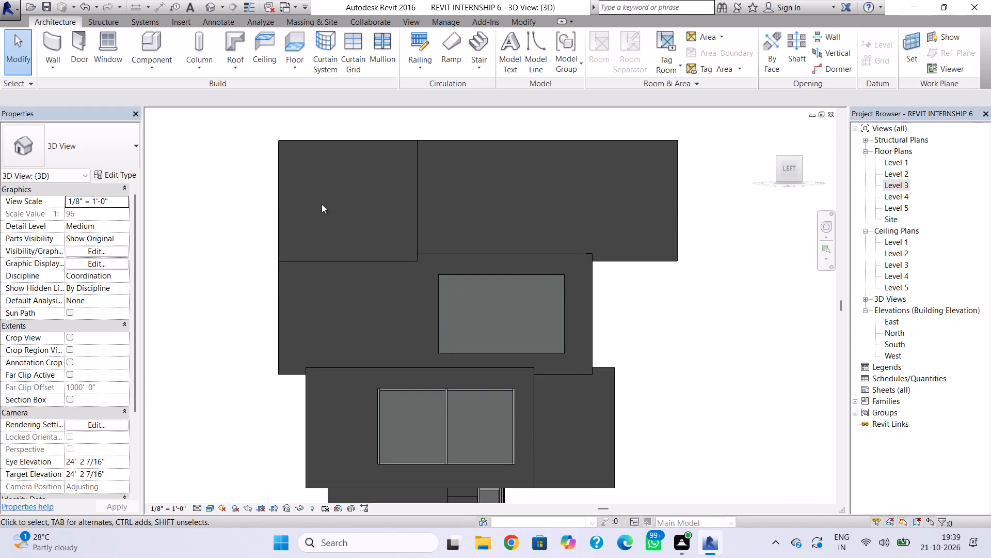
left_click(354, 59)
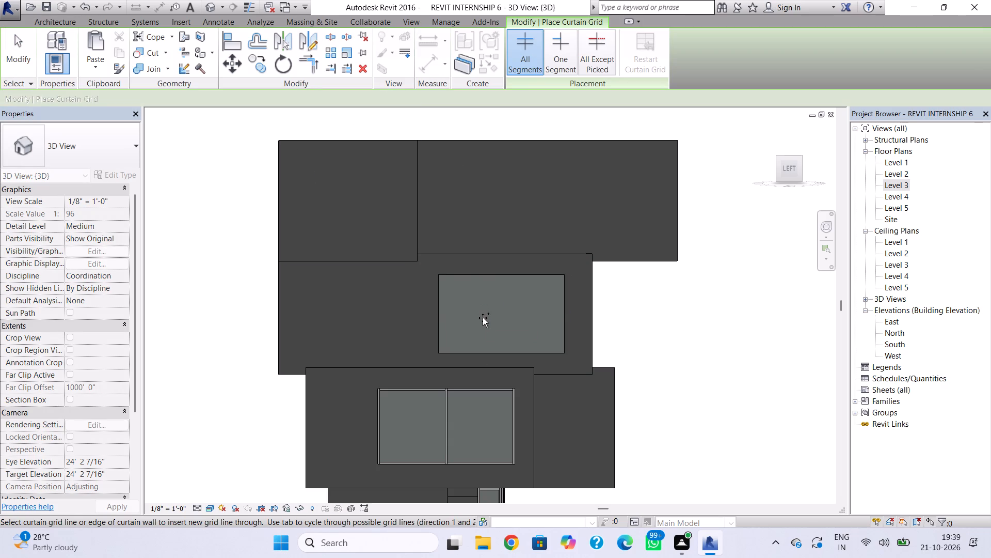
left_click(468, 353)
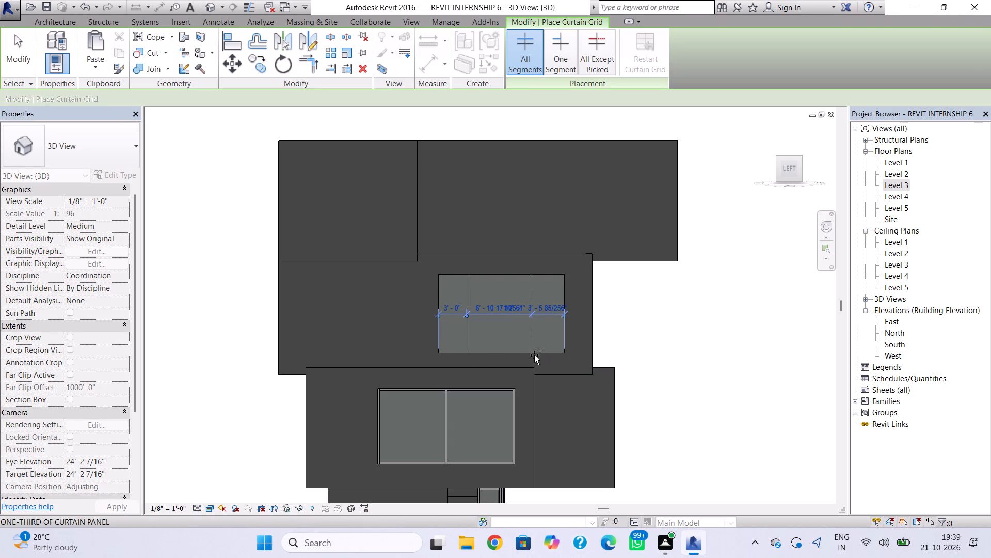
left_click(534, 355)
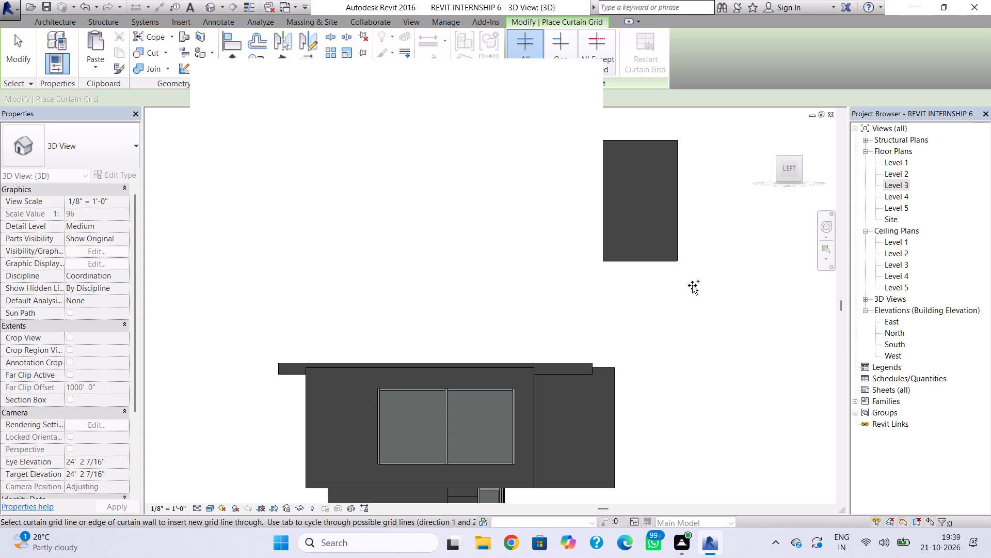
Add two vertical curtain grid lines to the front Level 3 curtain wall, about 4'-0" and 4'-3" from its opposite ends.
right_click_drag(692, 285, 616, 353, "shift")
right_click_drag(713, 316, 670, 329, "shift")
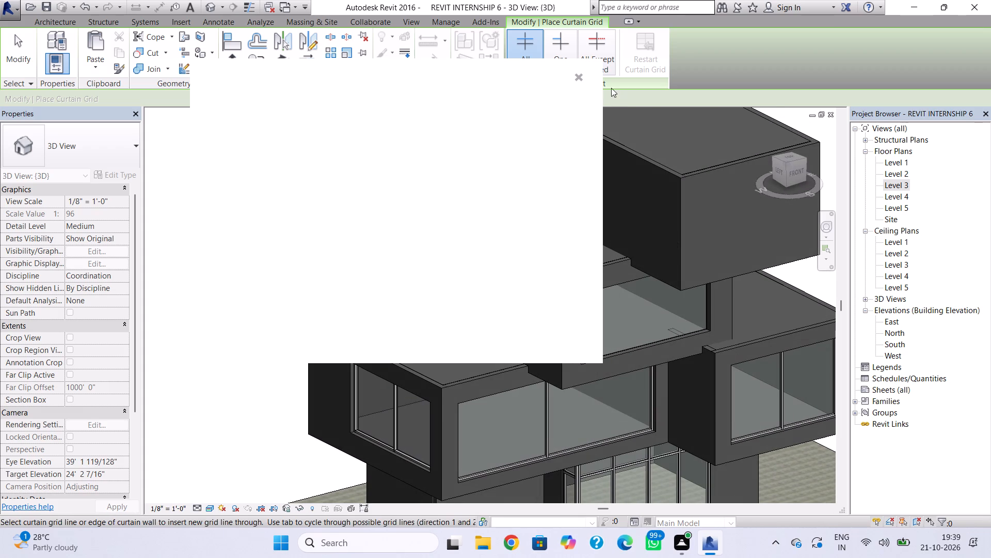
left_click(578, 78)
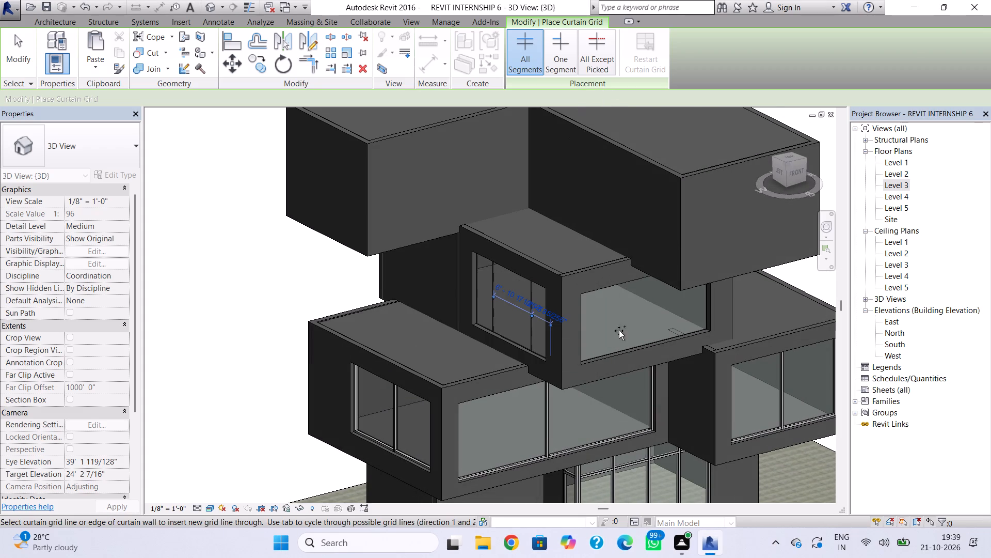
right_click_drag(618, 331, 549, 269, "shift")
left_click(784, 169)
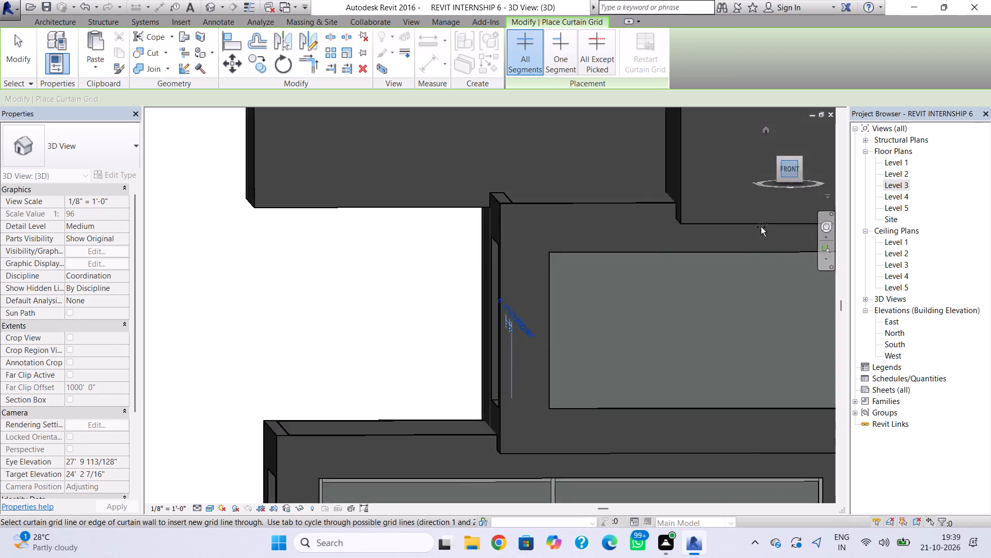
middle_click_drag(727, 298, 493, 265)
scroll(586, 282, "down", 6)
middle_click_drag(597, 280, 341, 275)
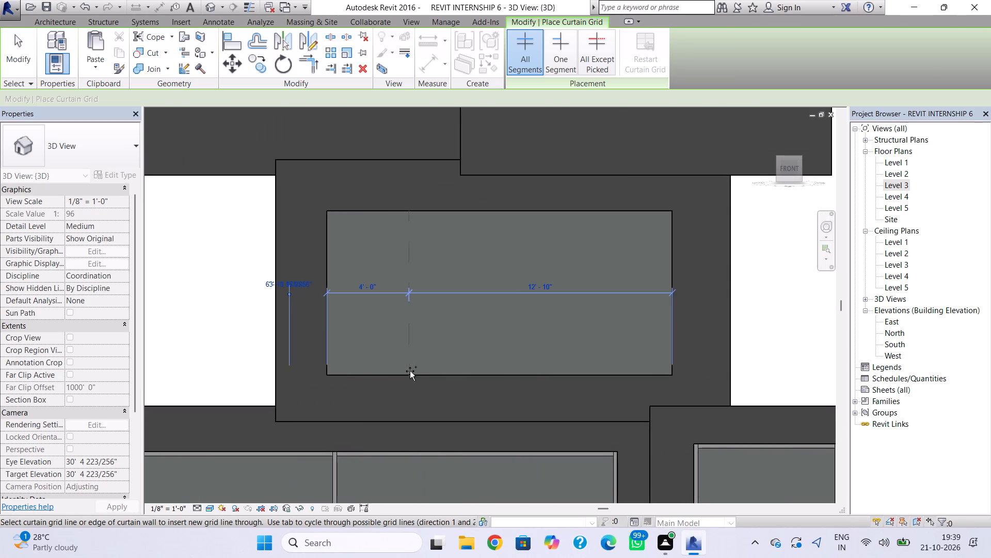
left_click(409, 373)
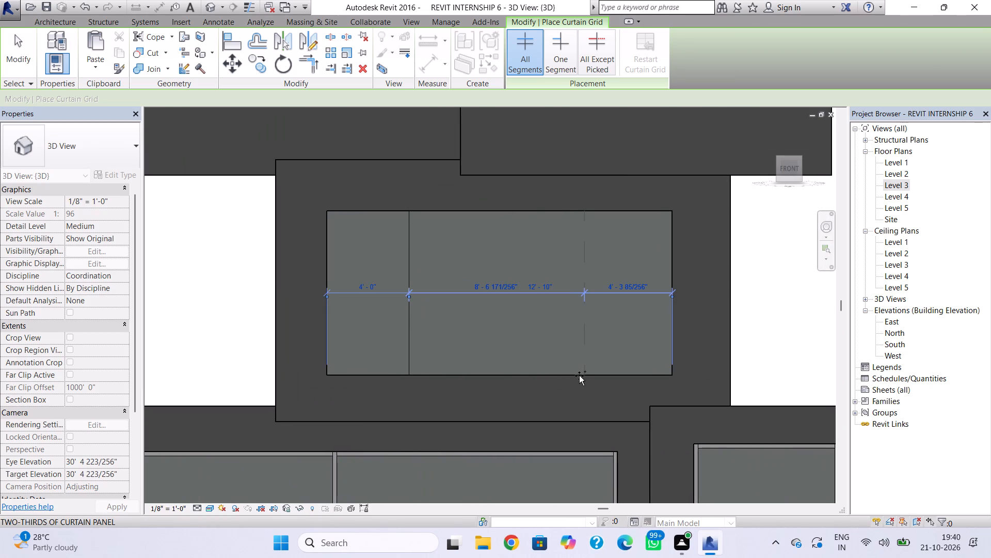
left_click(579, 376)
key("Escape")
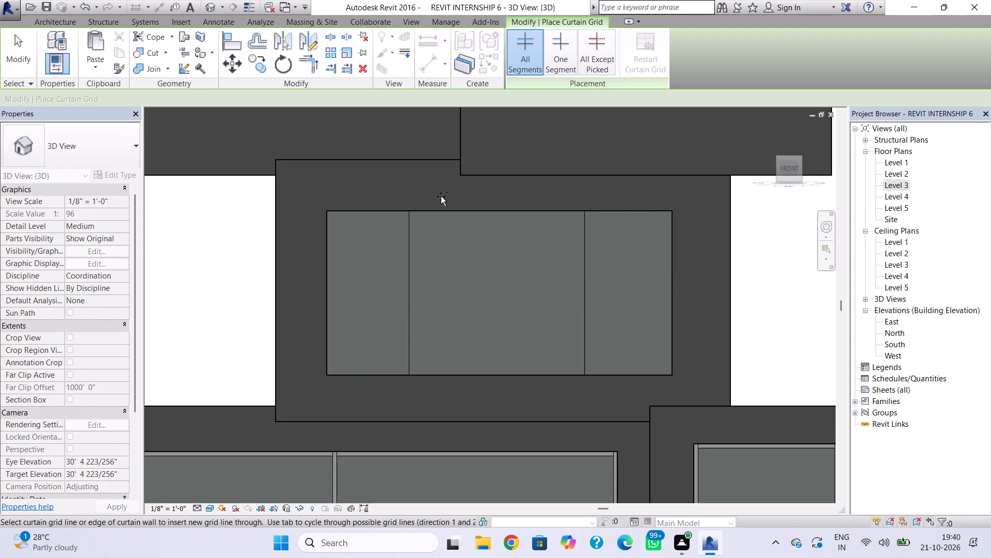
Place 2.5" x 5" rectangular mullions on both vertical grid lines and all four borders of the front Level 3 curtain wall.
left_click(58, 23)
left_click(387, 40)
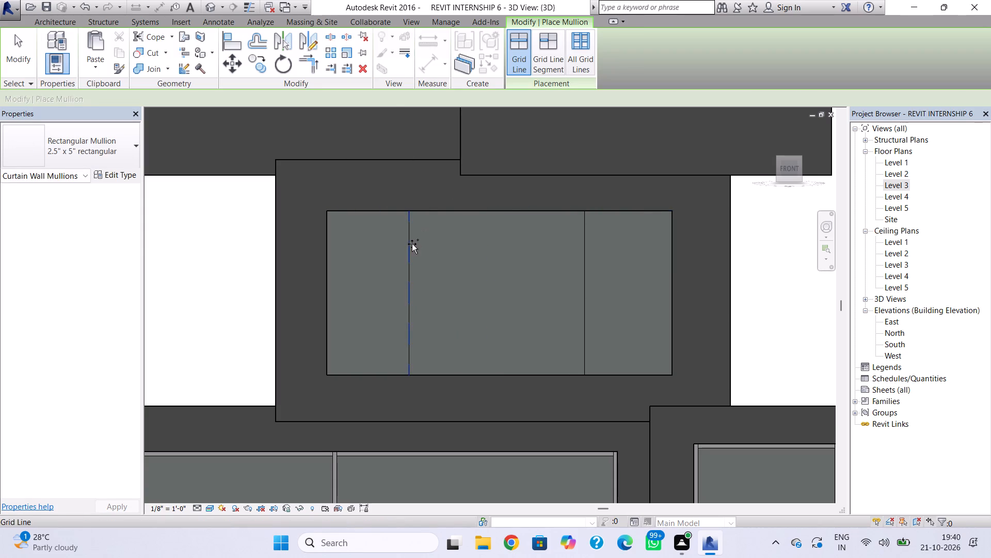
left_click(412, 244)
left_click(584, 261)
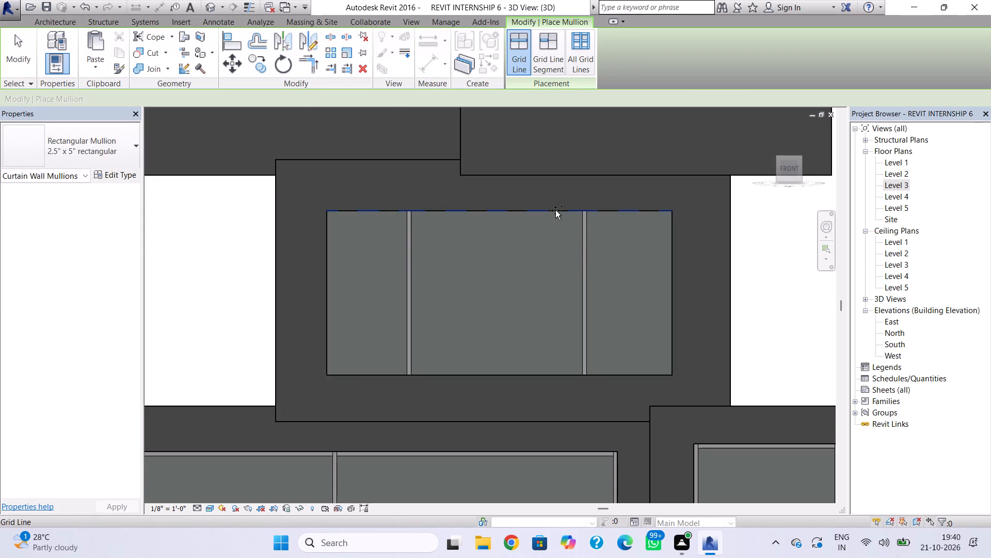
left_click(555, 210)
left_click(499, 371)
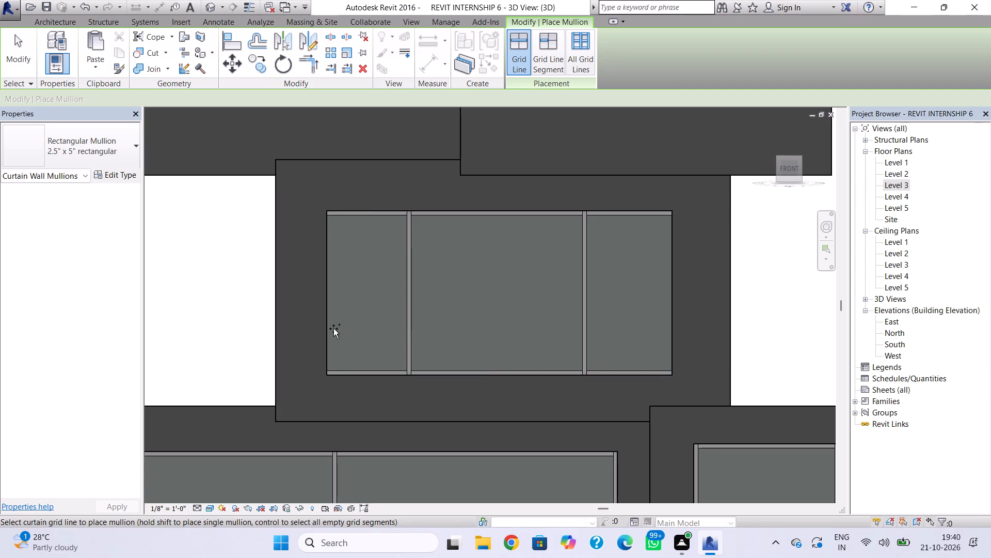
left_click(325, 330)
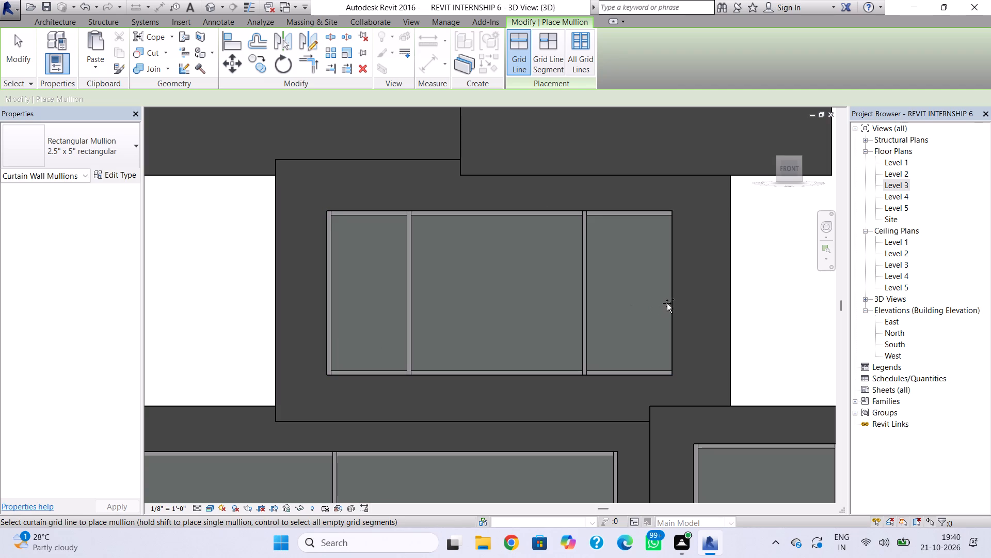
left_click(667, 303)
Place 2.5" x 5" rectangular mullions on all borders and both vertical grid lines of the left side Level 3 curtain wall.
right_click_drag(415, 295, 574, 316, "shift")
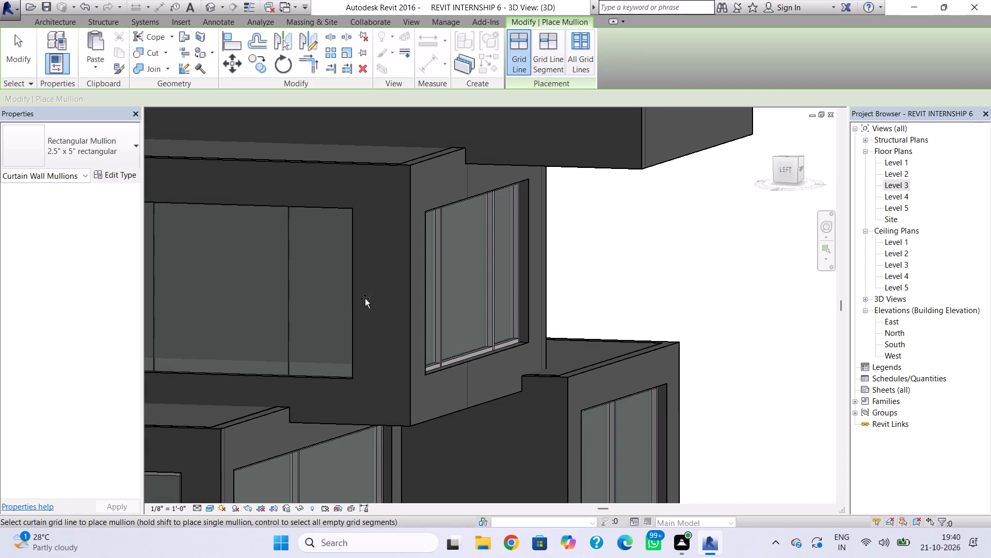
left_click(350, 301)
middle_click_drag(357, 305, 470, 288)
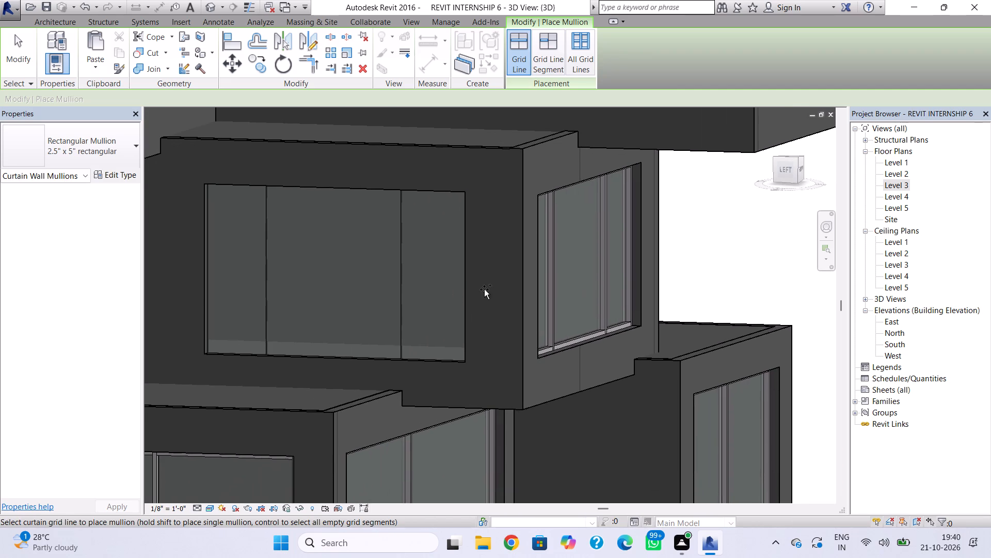
right_click_drag(479, 292, 534, 281, "shift")
left_click(473, 295)
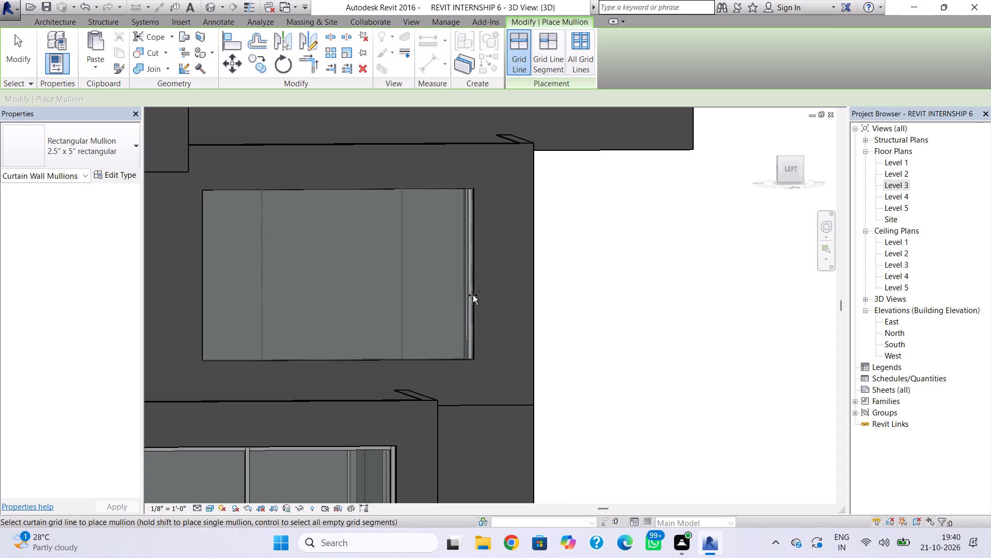
left_click(399, 328)
left_click(263, 312)
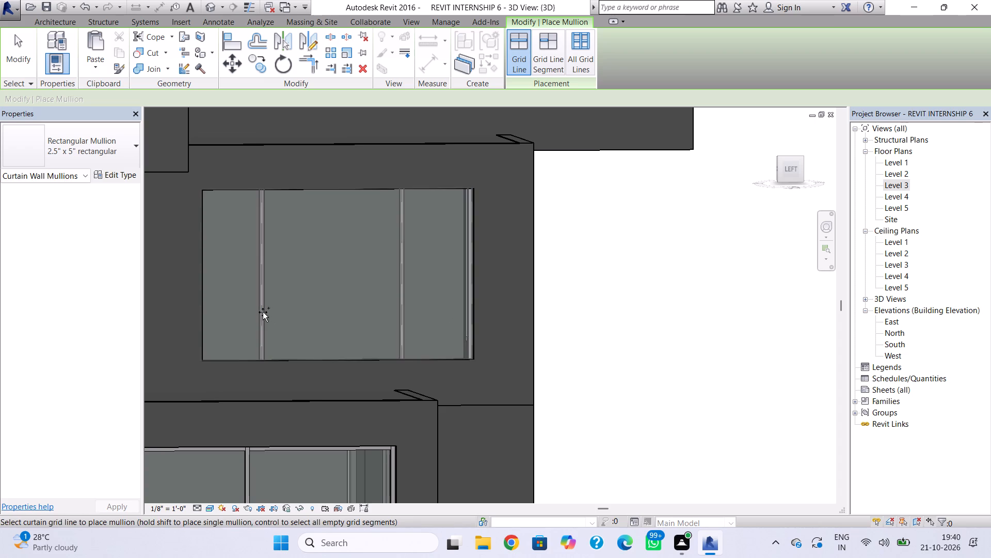
left_click(202, 309)
left_click(201, 305)
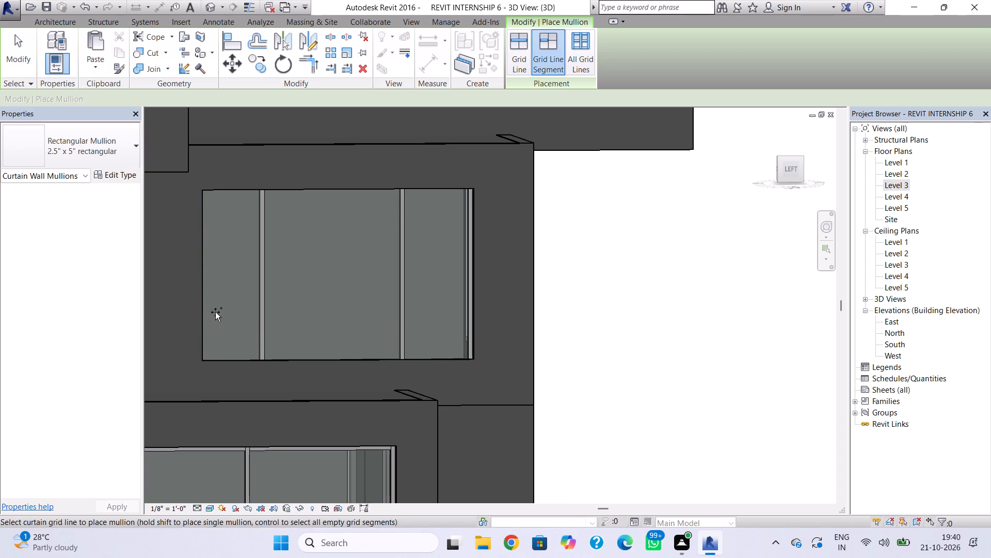
right_click_drag(215, 312, 193, 313, "shift")
left_click(199, 304)
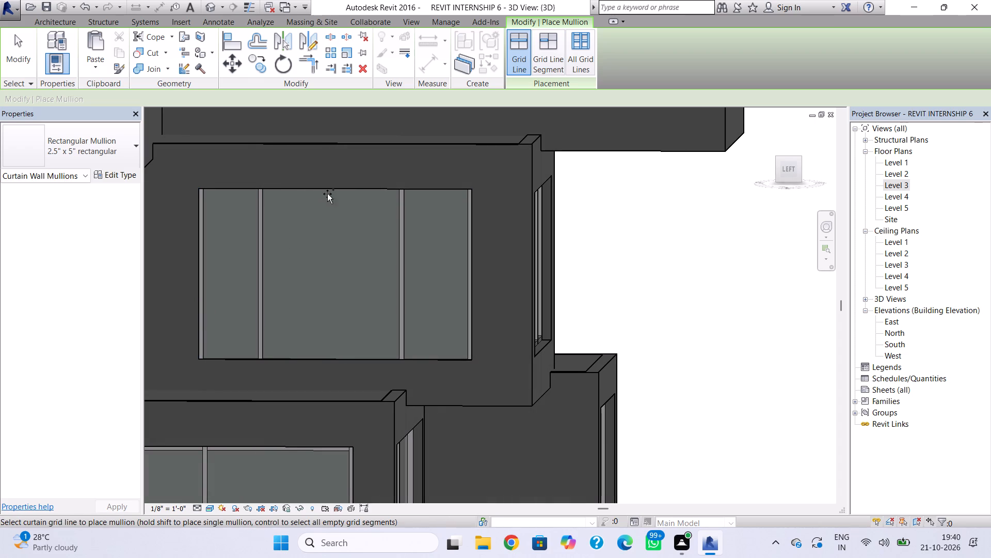
left_click(330, 190)
left_click(312, 354)
key("Escape")
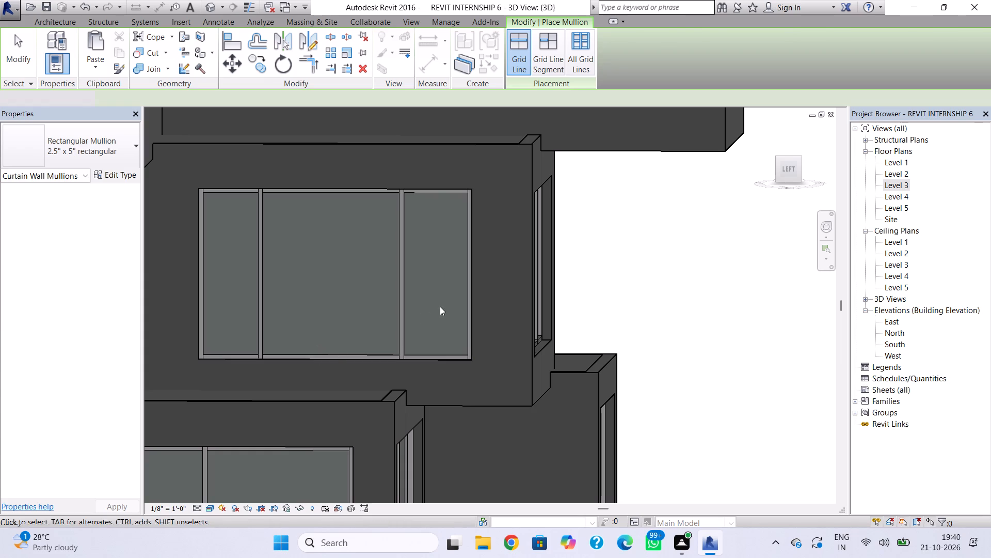
Edit the profile of the projecting front Level 4 wall, cutting a rectangular opening about 13'-0" wide and 8'-0" high.
right_click_drag(487, 282, 385, 281, "shift")
scroll(409, 267, "down", 5)
middle_click_drag(424, 266, 426, 292)
scroll(426, 285, "down", 1)
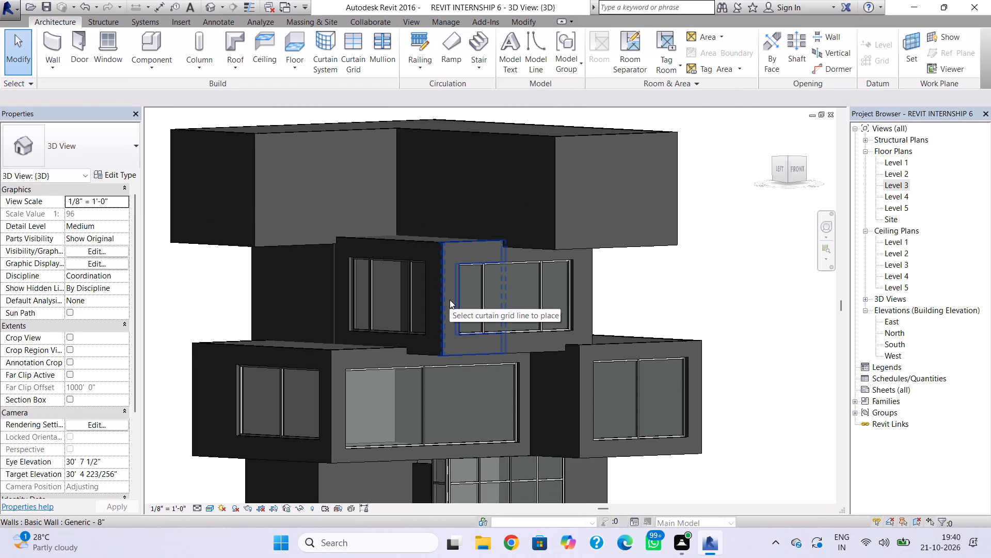
key("Escape")
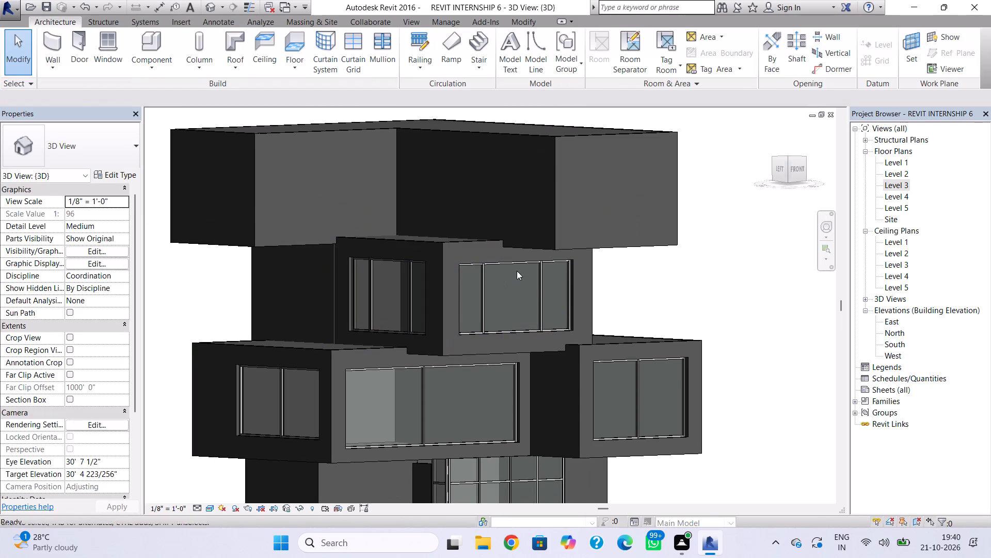
double_click(802, 173)
scroll(420, 267, "up", 5)
left_click(498, 222)
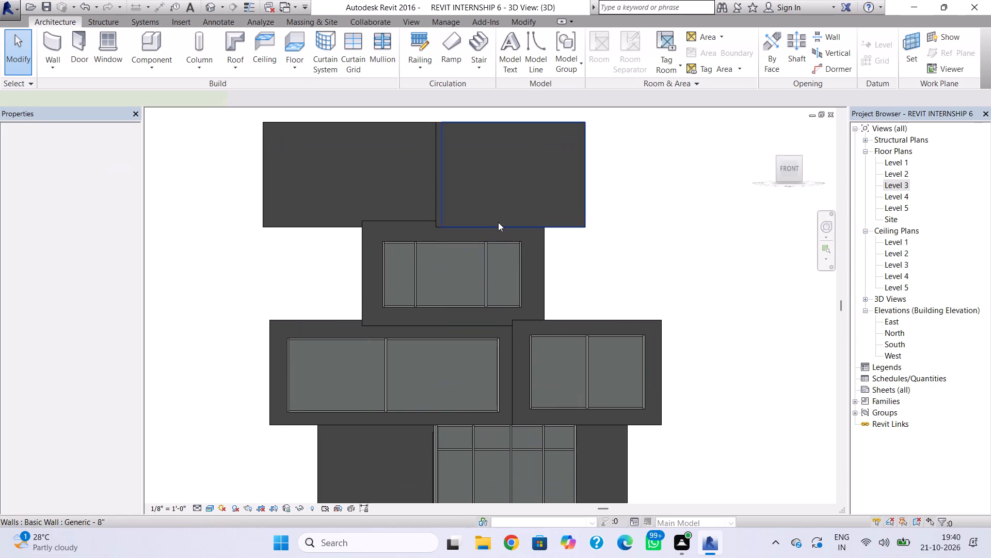
double_click(498, 222)
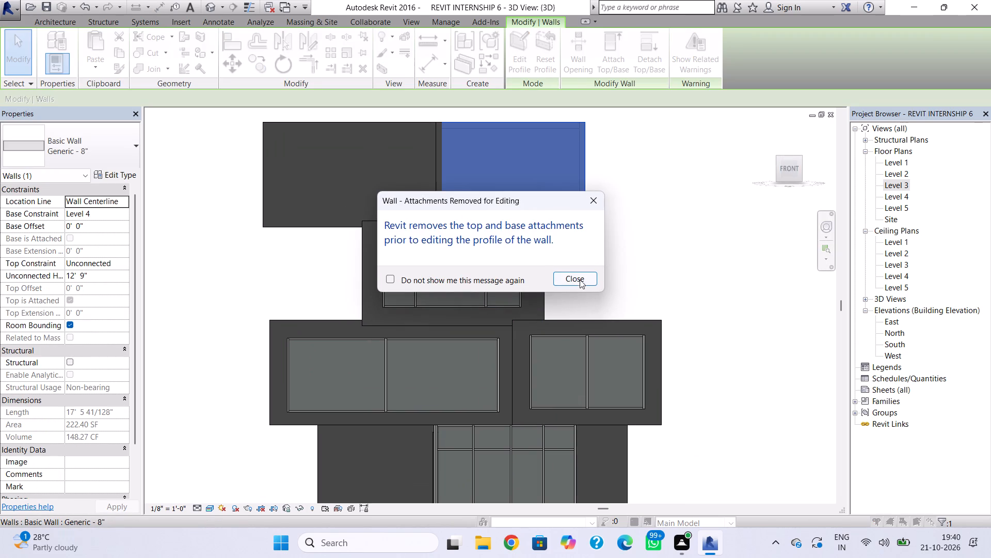
left_click(580, 279)
middle_click_drag(530, 260, 474, 383)
left_click(559, 36)
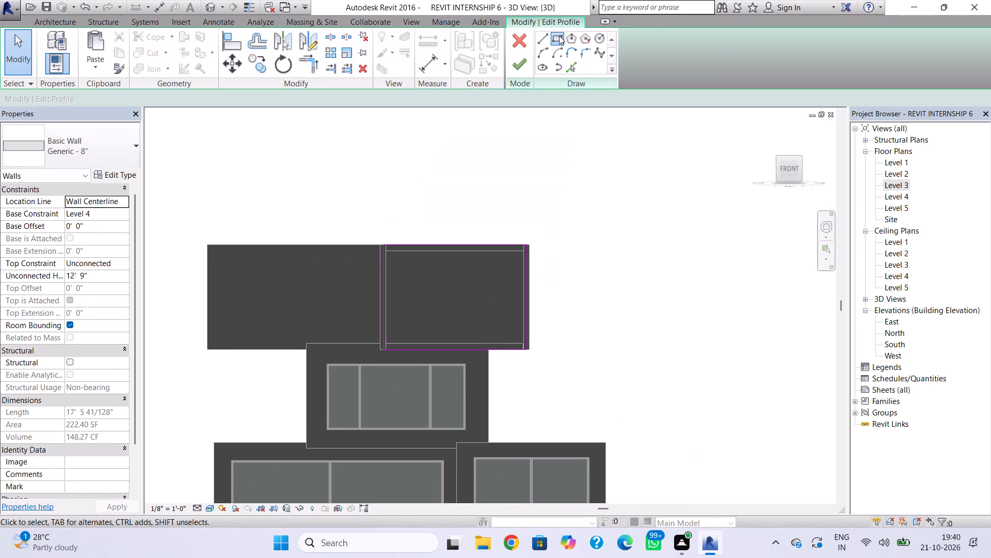
left_click(399, 264)
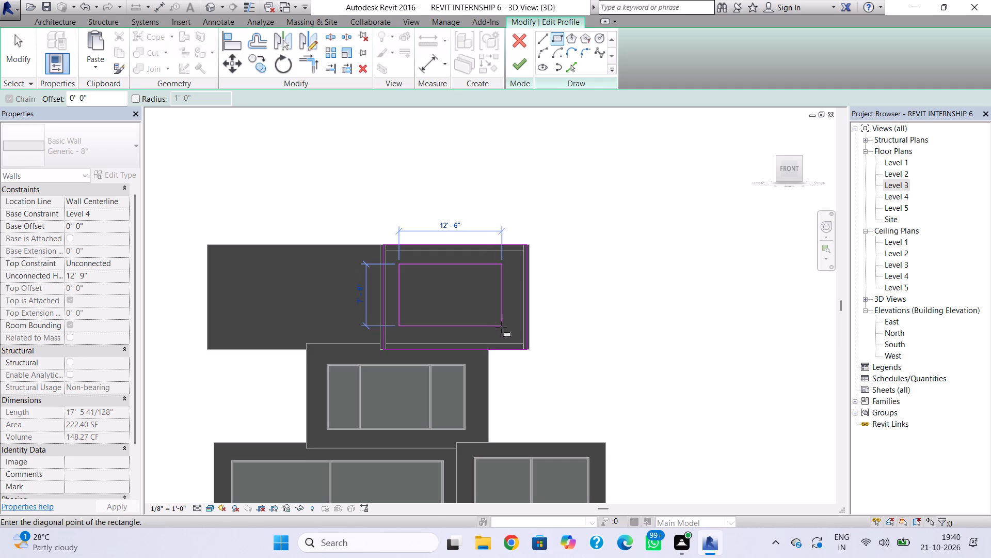
left_click(507, 331)
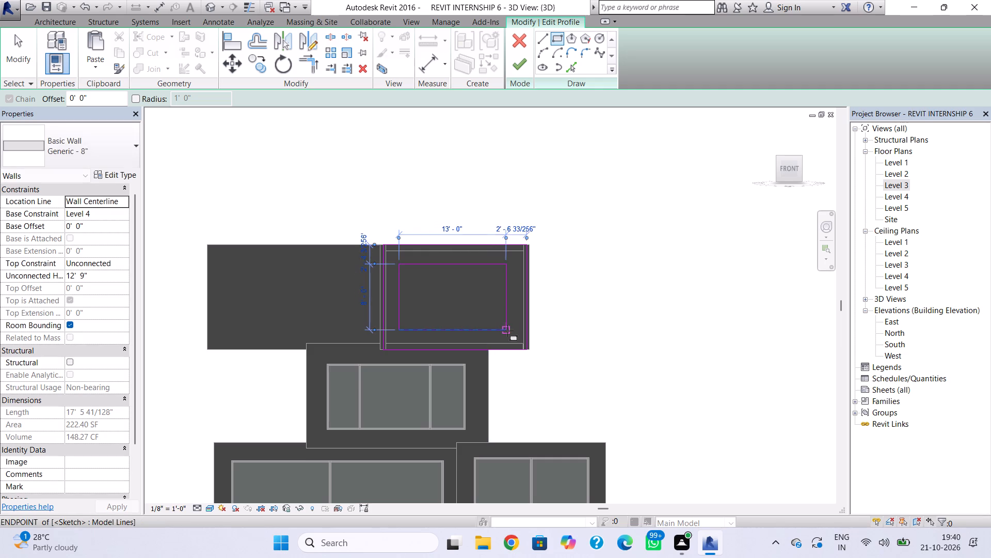
key("Escape")
left_click(519, 63)
key("Escape")
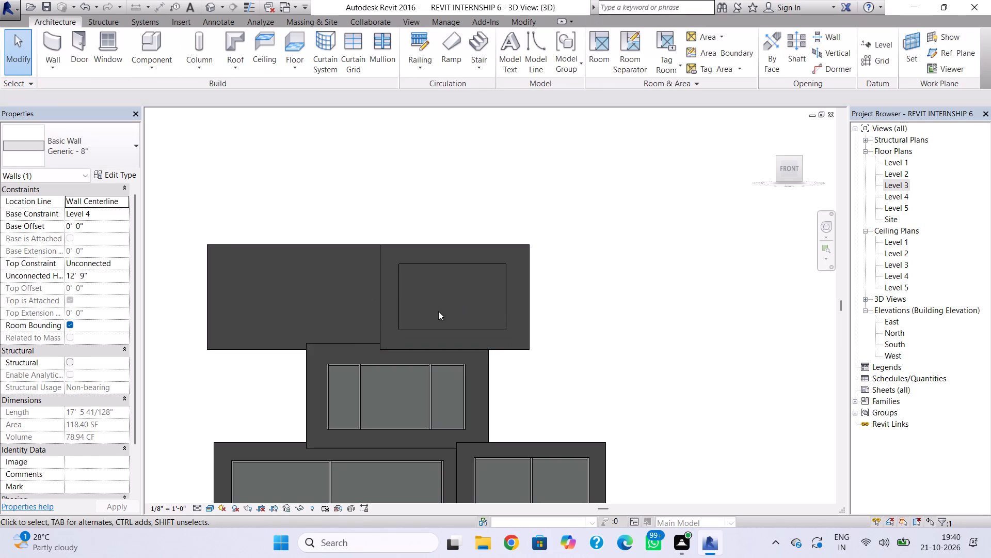
Shift the left edge of the Level 4 wall's new opening slightly inward to even out its side margins.
left_click(503, 313)
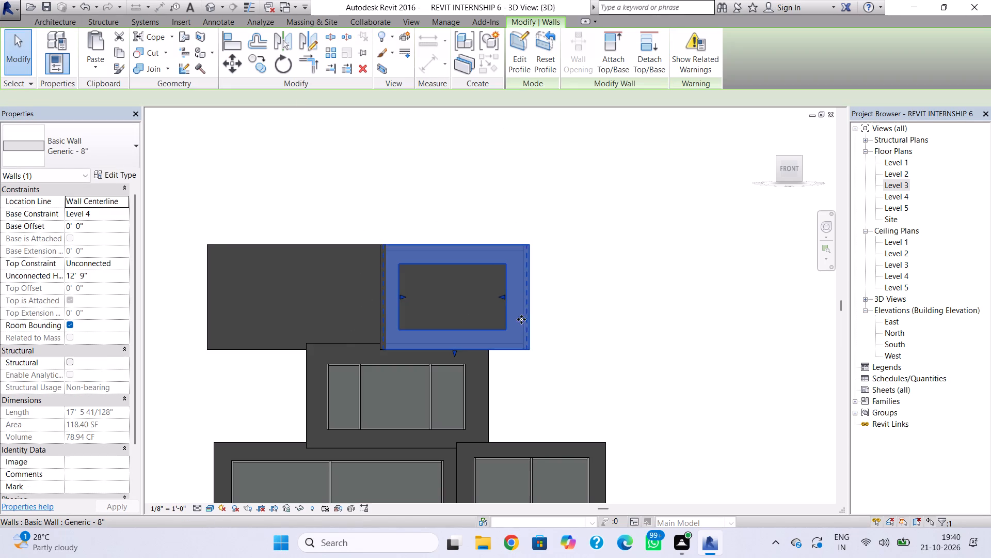
left_click(509, 330)
scroll(507, 323, "up", 2)
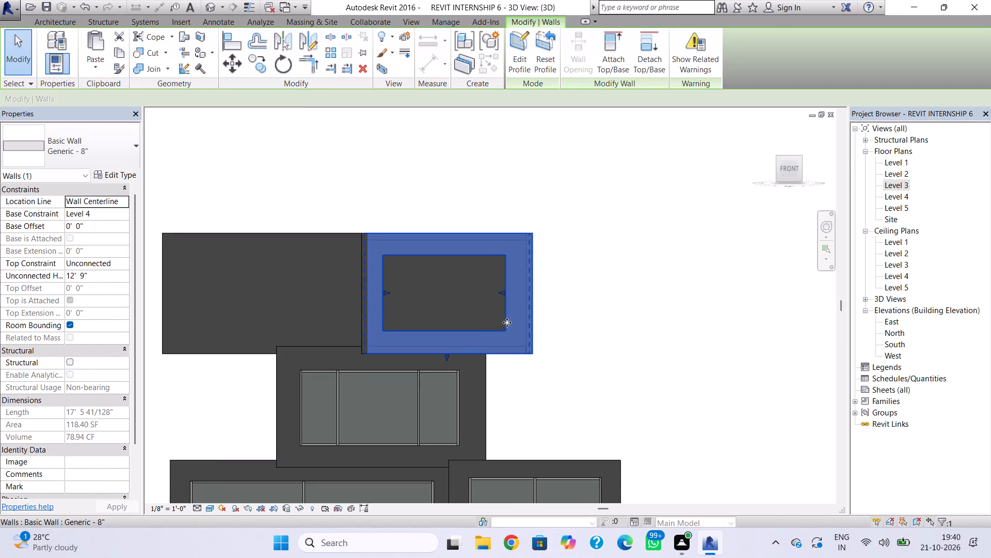
left_click(365, 286)
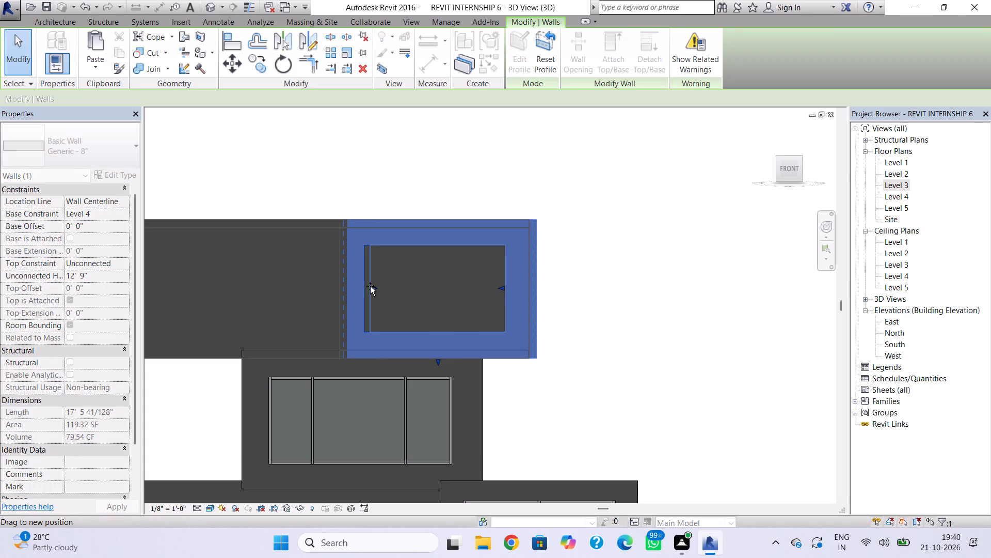
key("Escape")
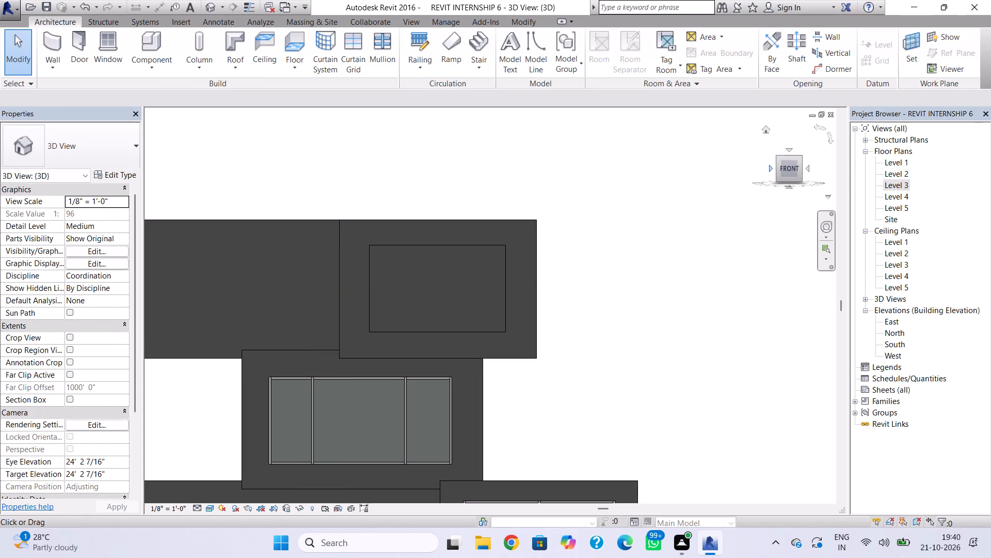
Edit the profile of the long left-side Level 4 wall, sketching a rectangular opening about 5'-11" wide and 8'-6" high near the inner corner.
left_click(771, 169)
scroll(548, 269, "up", 3)
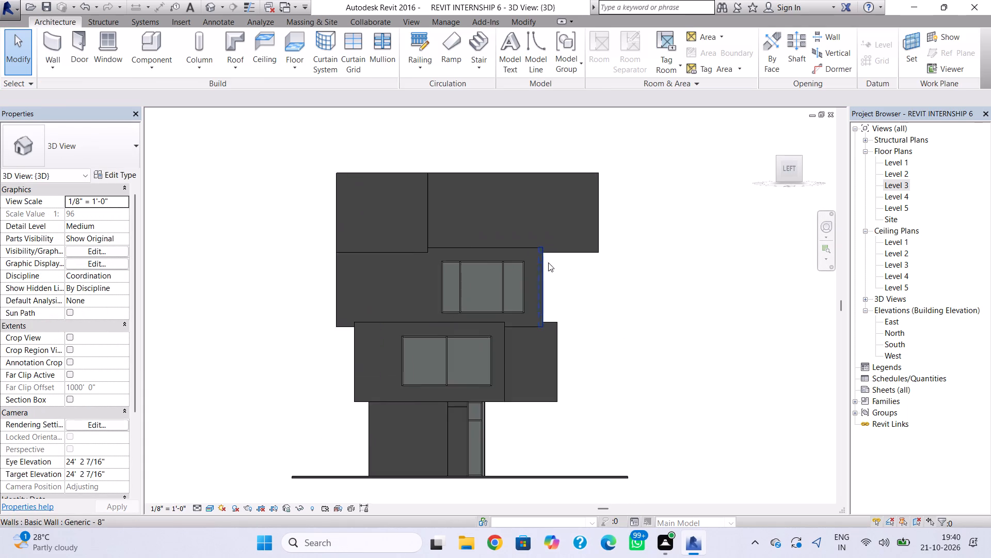
middle_click_drag(550, 271, 537, 341)
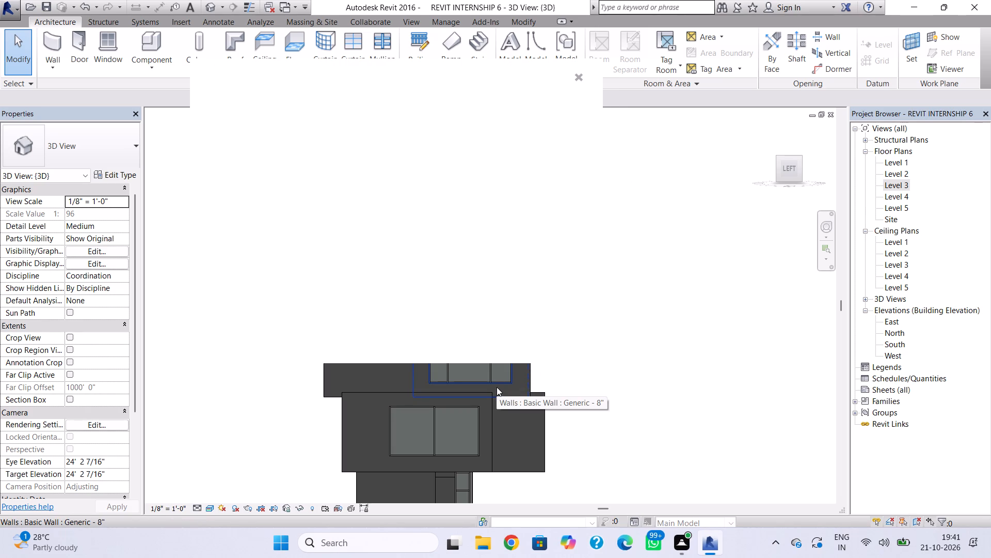
left_click(576, 76)
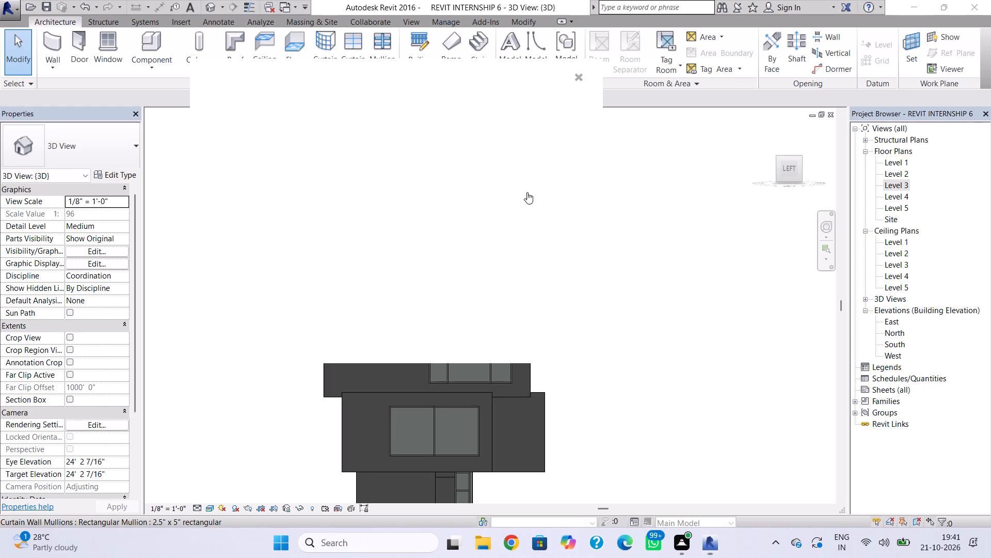
middle_click_drag(483, 266, 487, 315)
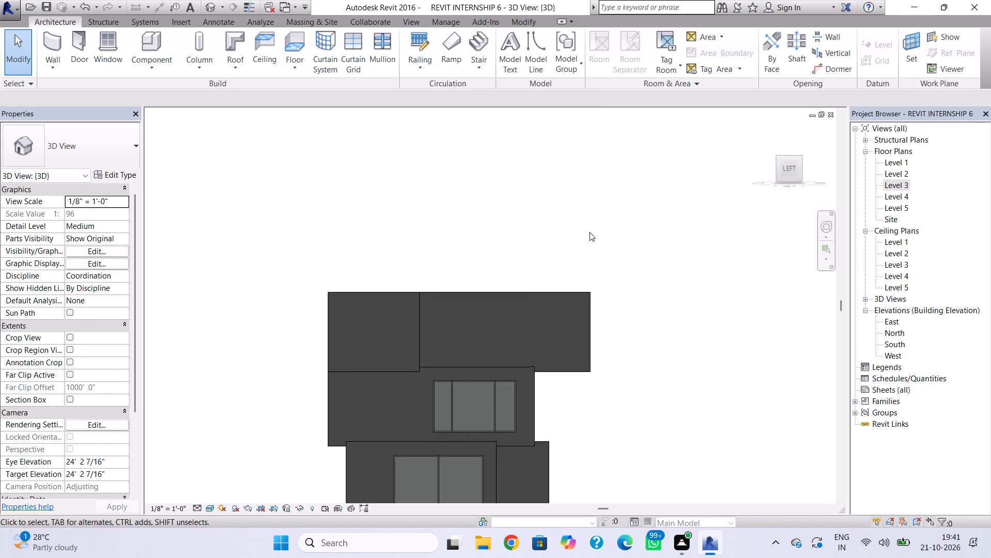
double_click(502, 296)
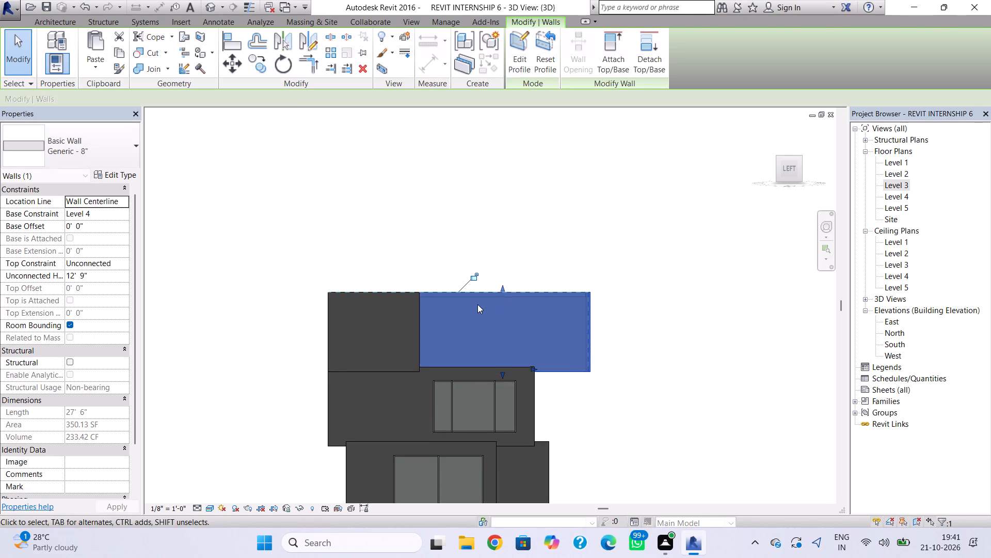
double_click(479, 300)
double_click(483, 291)
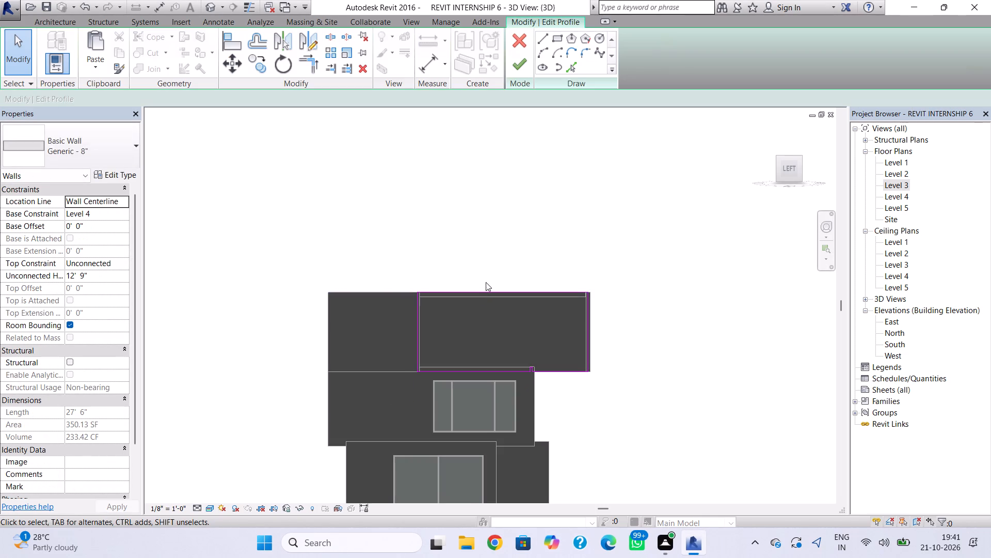
left_click(557, 30)
left_click(556, 43)
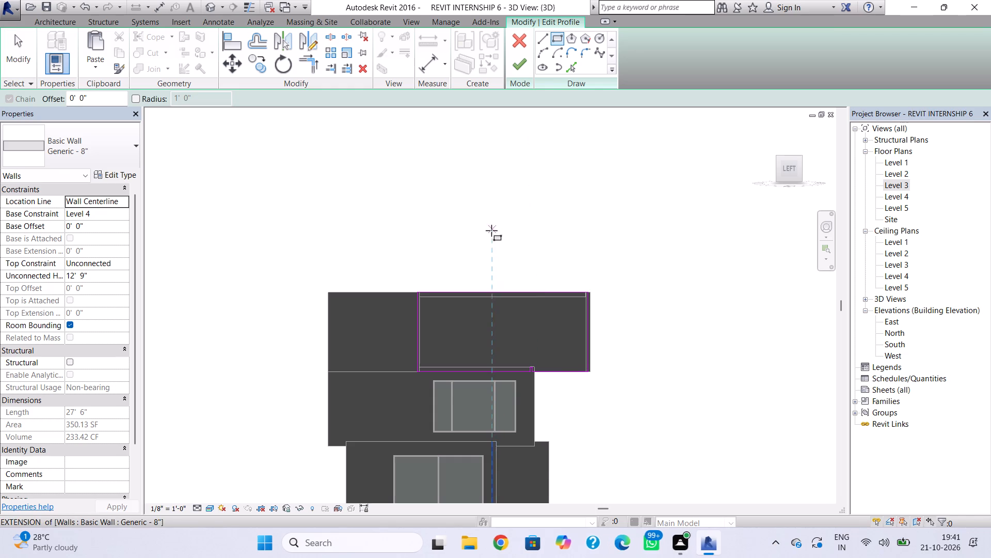
scroll(490, 233, "up", 2)
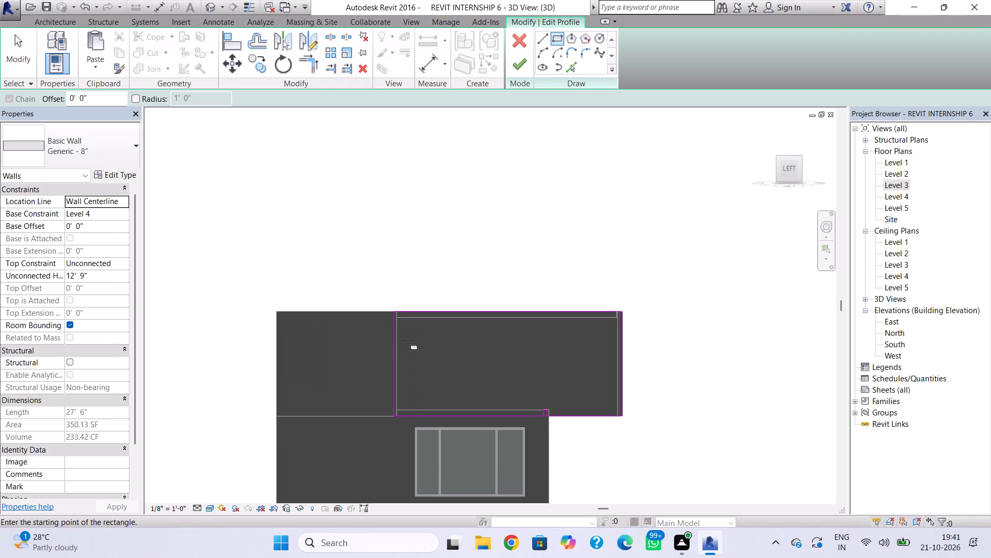
left_click(406, 340)
left_click(455, 405)
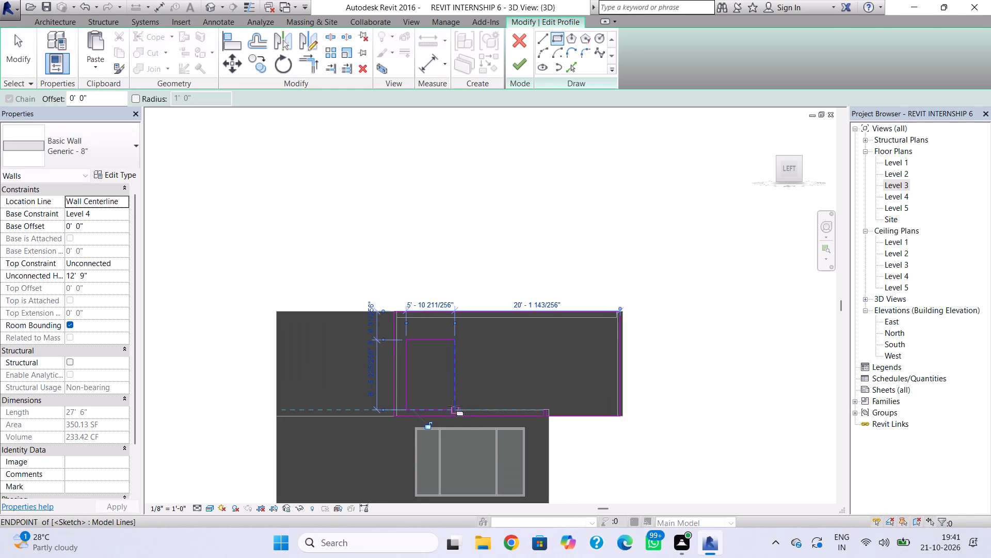
key("Escape")
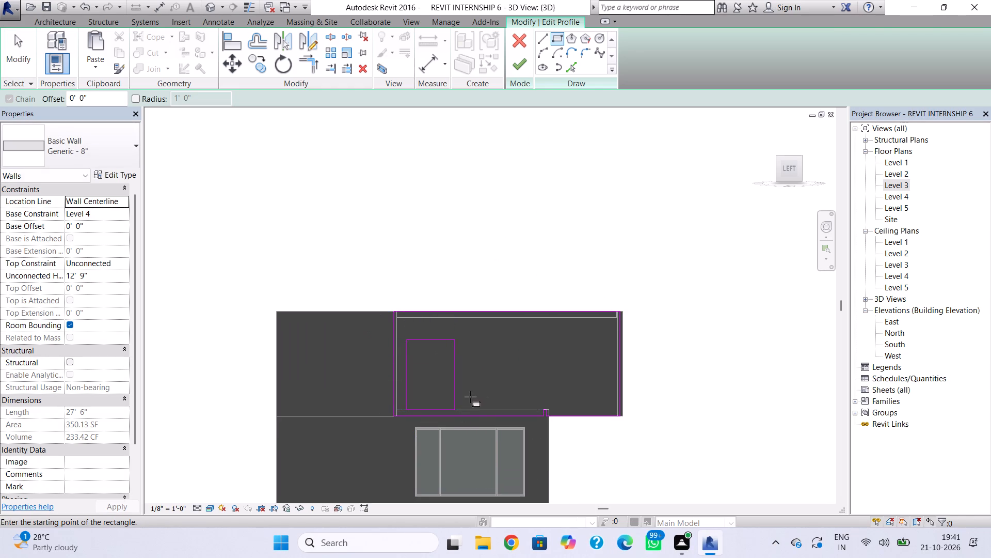
key("Escape")
Narrow the sketched opening by shifting its front-side vertical edge slightly inward, and finish the wall profile.
left_click(456, 404)
key("Left")
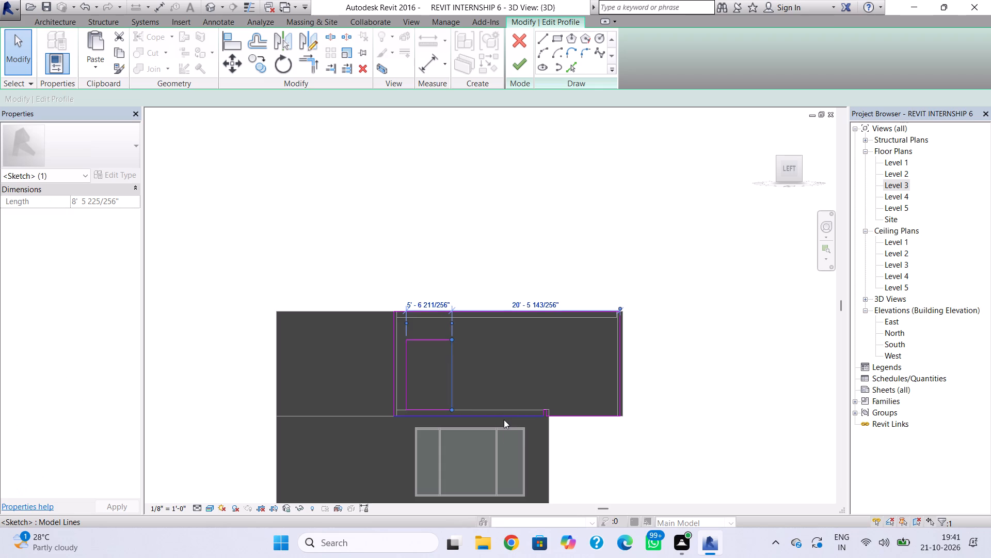
key("Left")
left_click(524, 65)
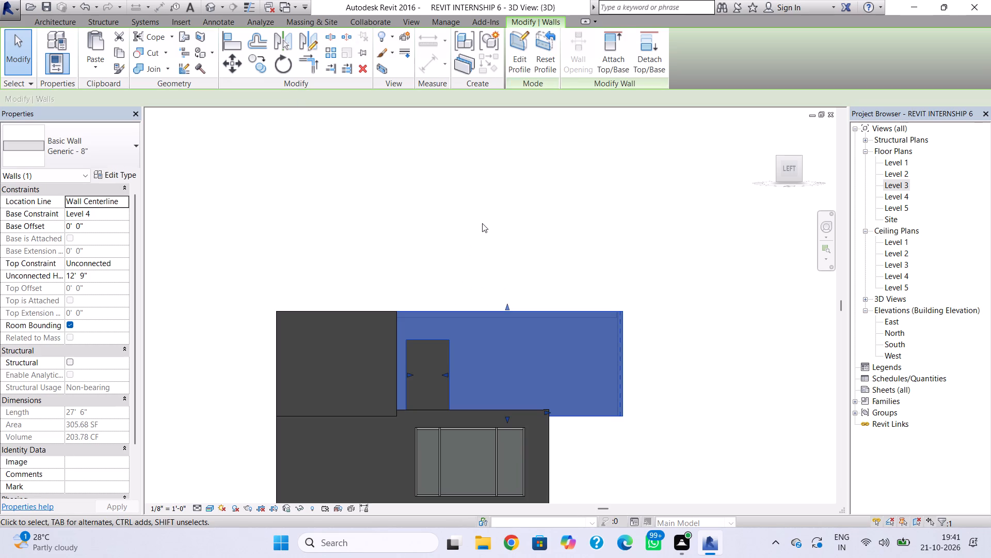
key("grave")
key("Escape")
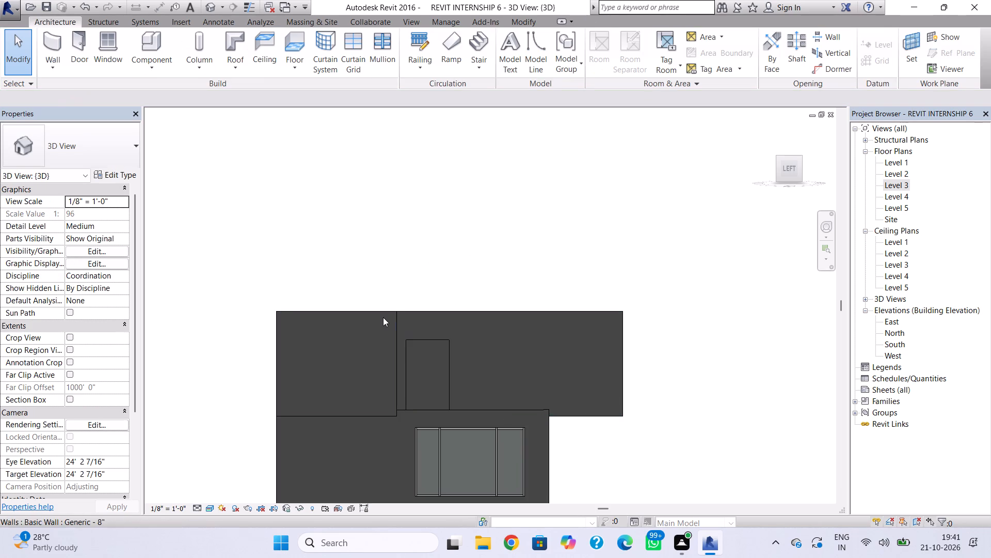
Edit the profile of the 14'-0" left end wall on Level 4, cutting a rectangular window opening about 9'-6" wide.
left_click(383, 317)
double_click(383, 314)
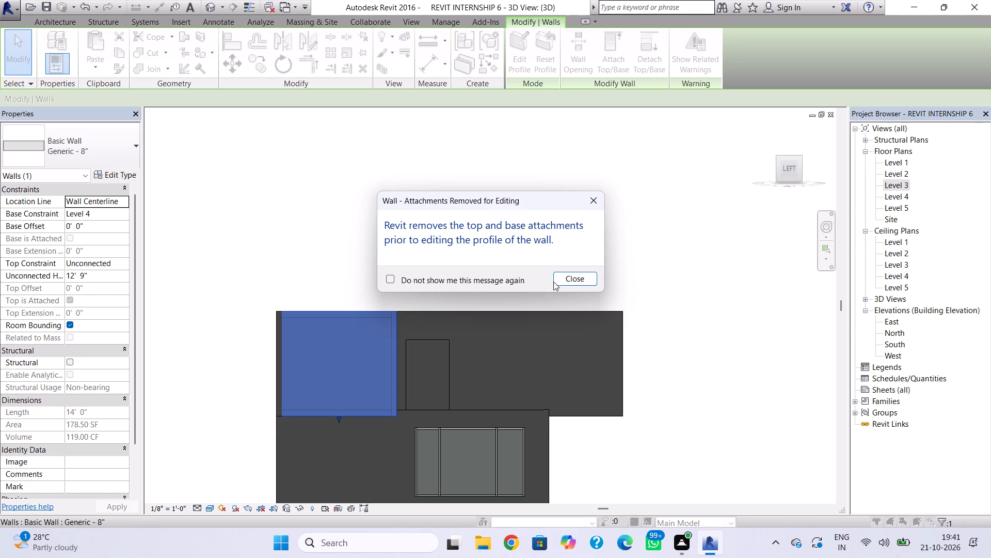
left_click(565, 275)
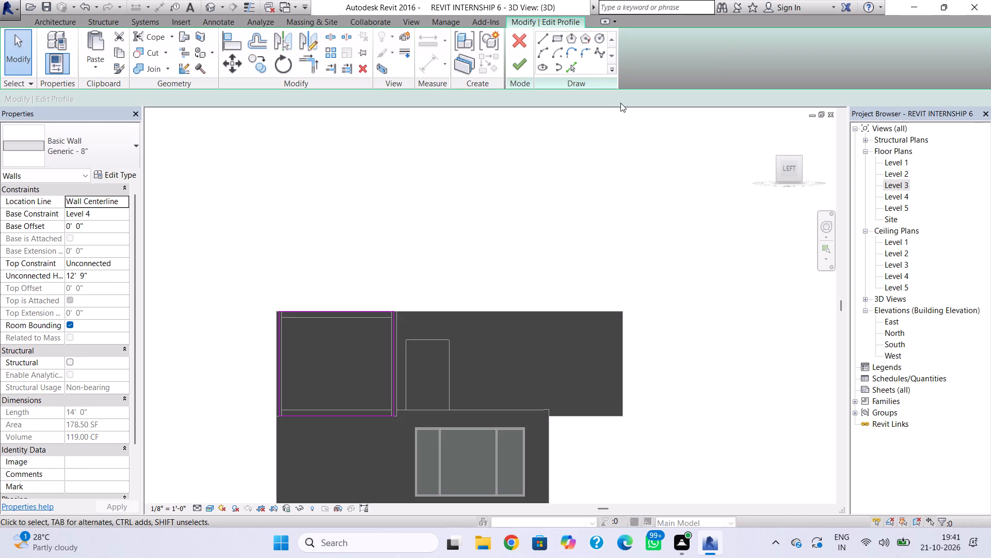
left_click(560, 42)
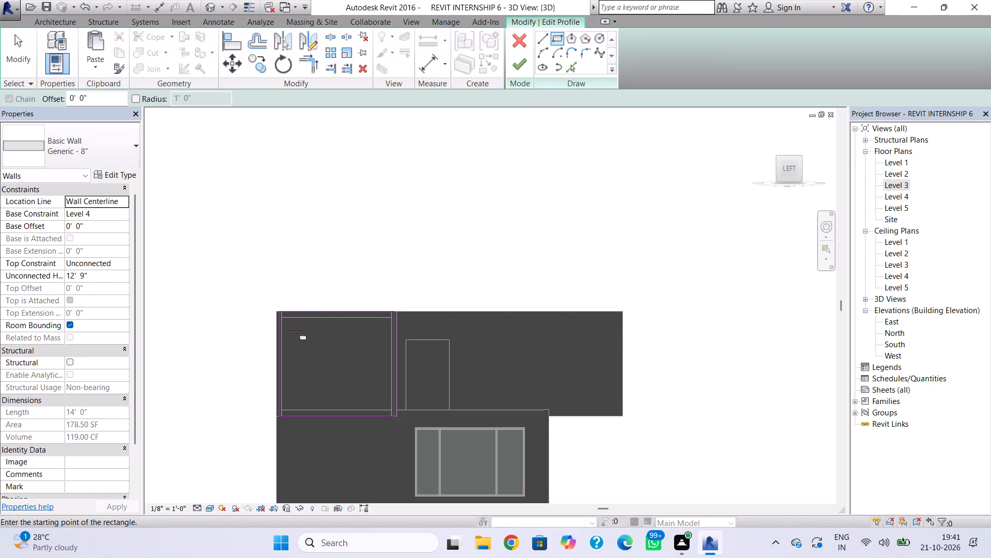
left_click(297, 331)
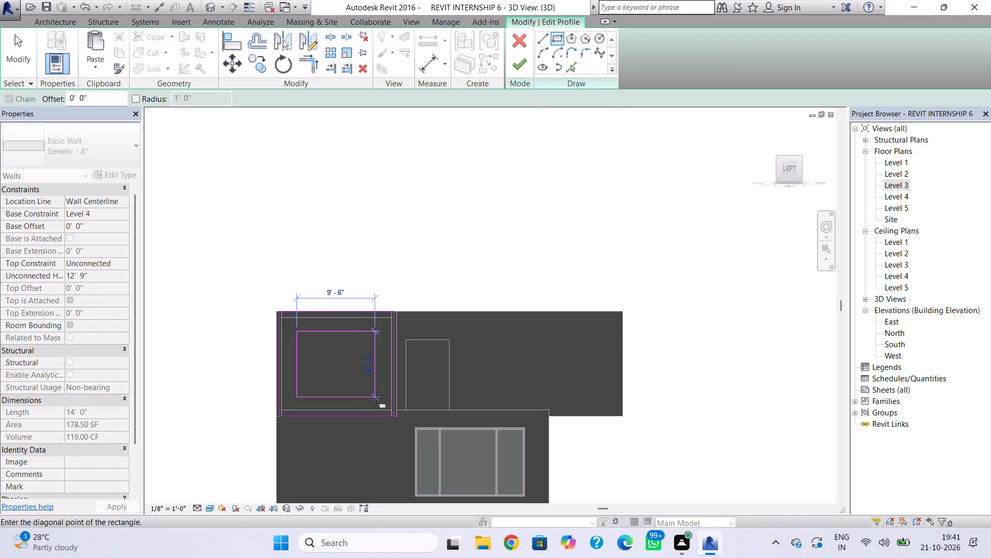
left_click(377, 399)
key("Escape")
left_click(519, 71)
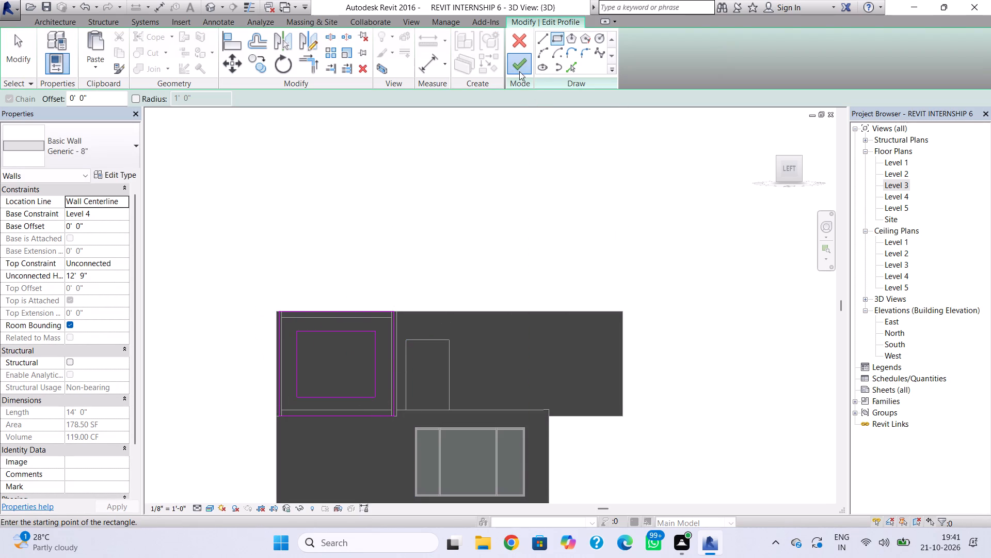
key("Escape")
In the Level 4 floor plan, draw a Curtain Wall 1 about 12'-6" long across the front wall opening.
right_click_drag(599, 260, 454, 271, "shift")
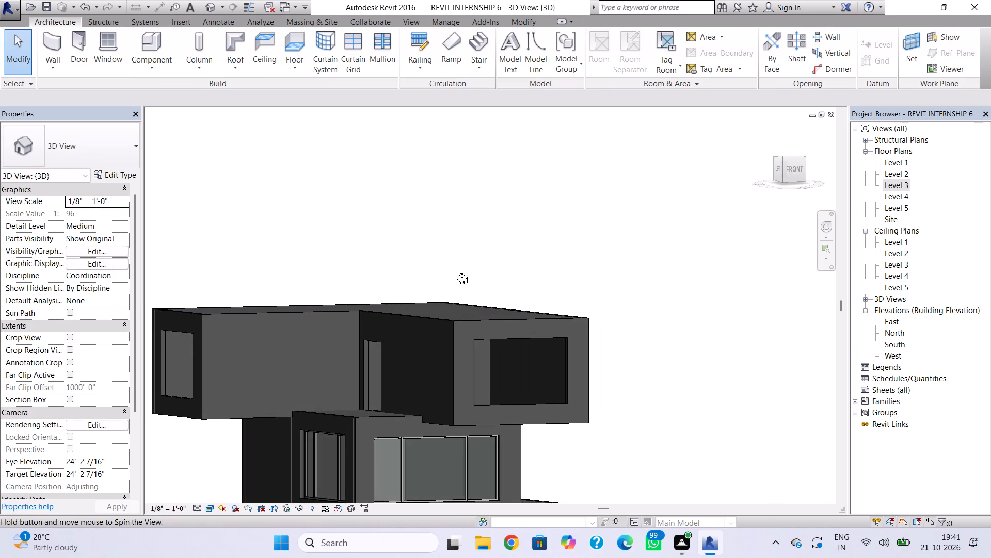
right_click_drag(454, 271, 452, 277, "shift")
scroll(830, 240, "down", 1)
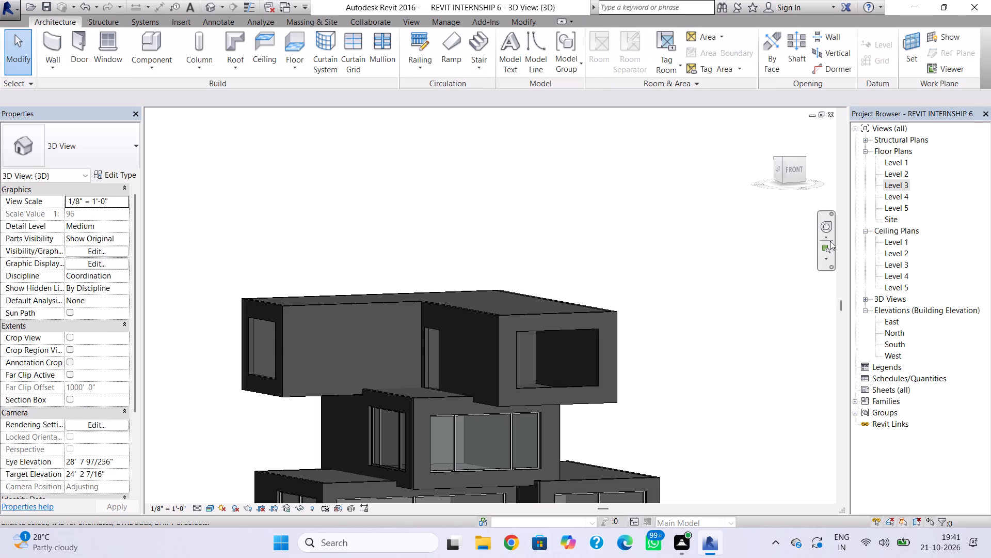
key("Escape")
double_click(900, 207)
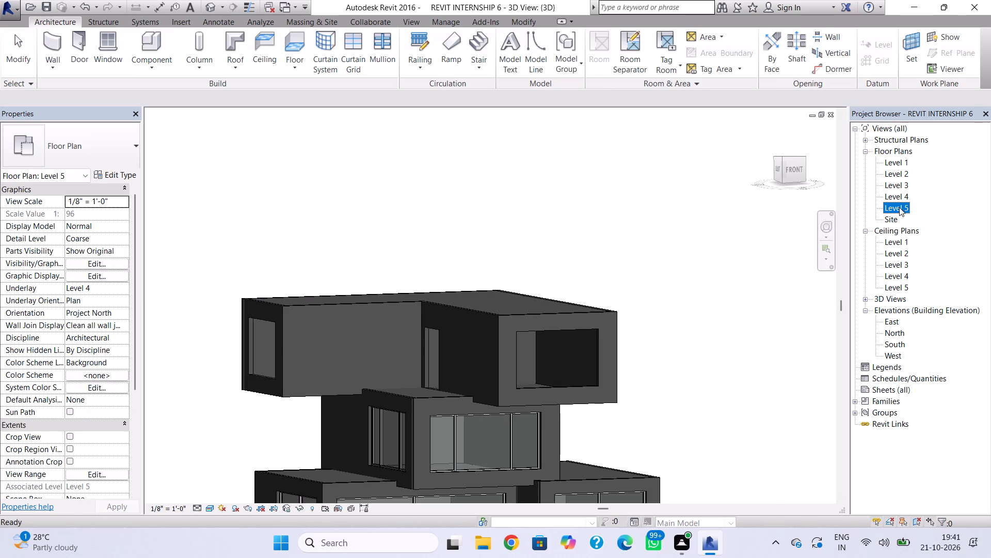
middle_click_drag(626, 353, 626, 258)
scroll(626, 302, "down", 2)
middle_click_drag(626, 330, 616, 379)
double_click(894, 197)
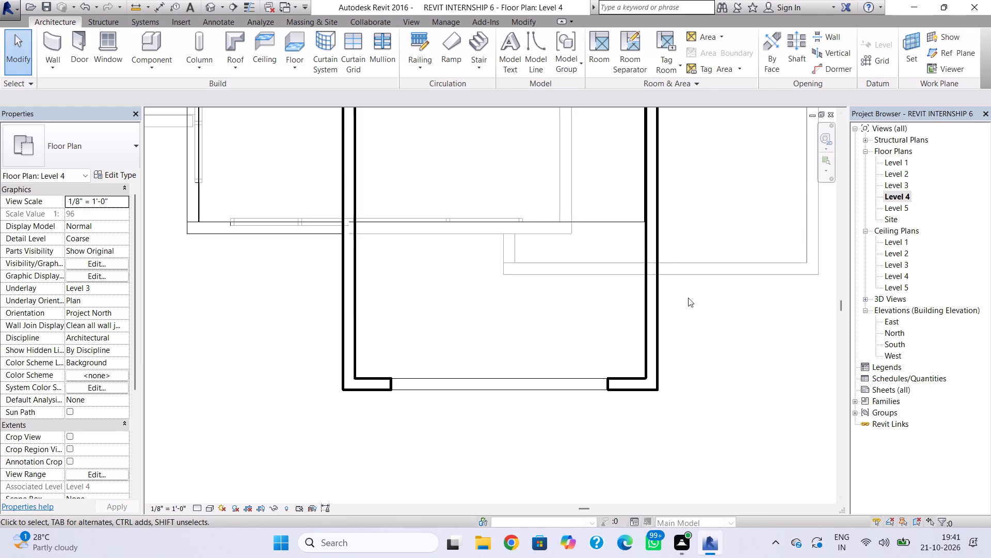
scroll(688, 298, "down", 1)
middle_click_drag(688, 298, 675, 302)
scroll(675, 302, "down", 4)
middle_click_drag(675, 297, 673, 302)
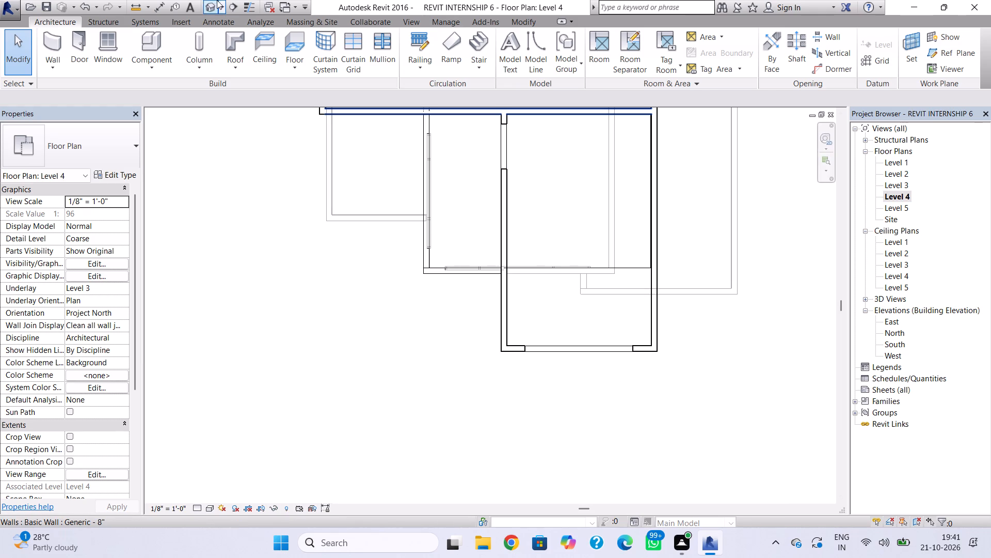
left_click(51, 34)
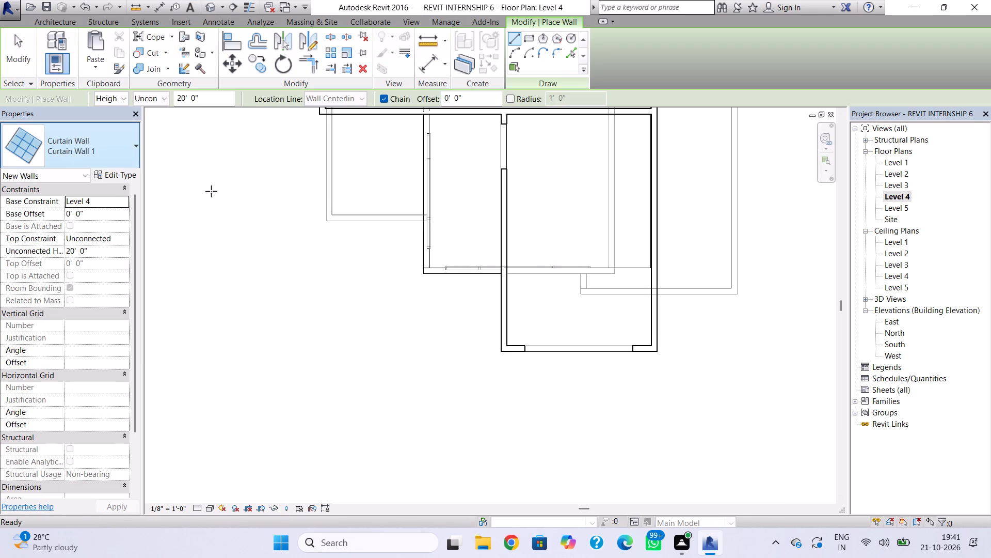
scroll(530, 347, "up", 4)
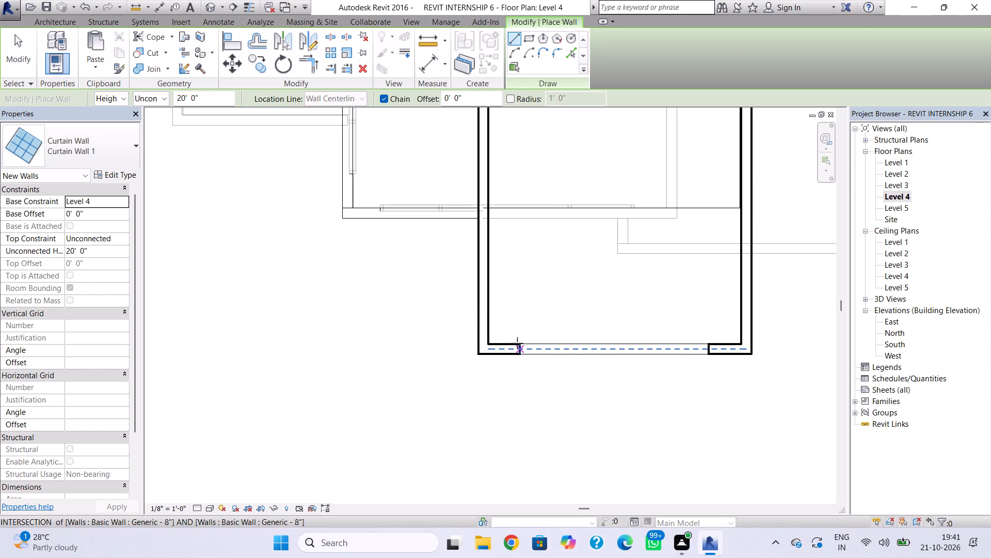
left_click(520, 343)
left_click(707, 345)
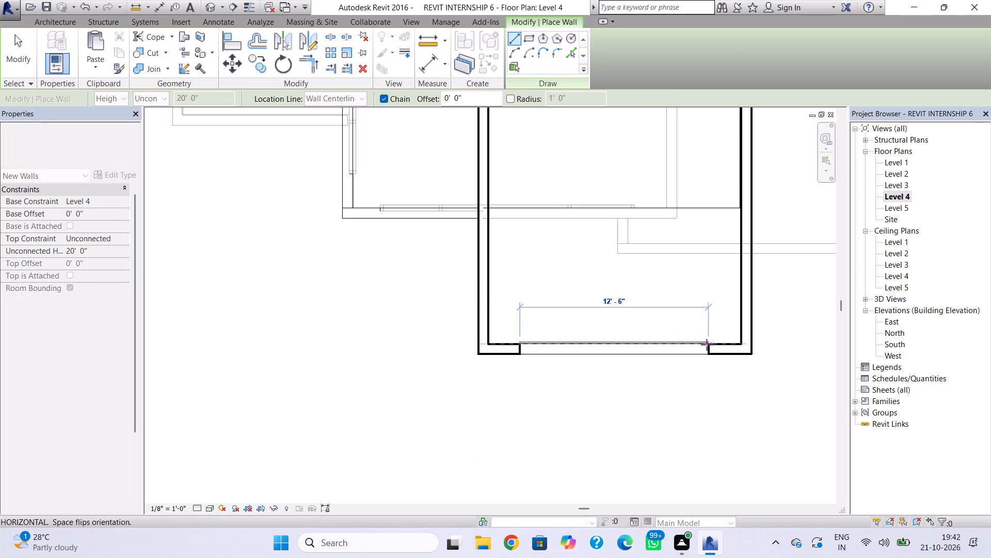
key("Escape")
Draw Curtain Wall 1 segments across the narrow side opening and the left end wall opening on Level 4.
scroll(499, 338, "down", 1)
middle_click_drag(500, 354, 506, 439)
middle_click_drag(506, 239, 501, 451)
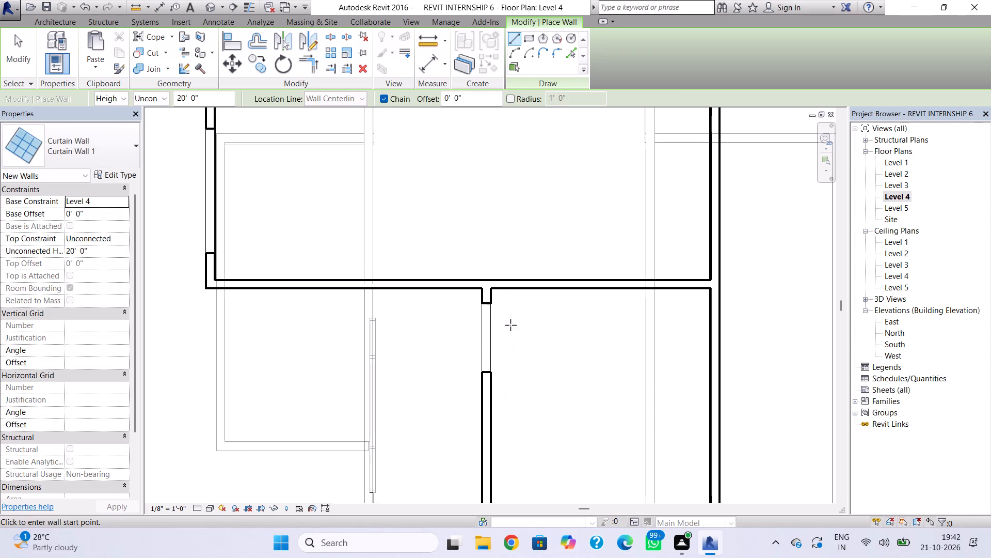
left_click(492, 303)
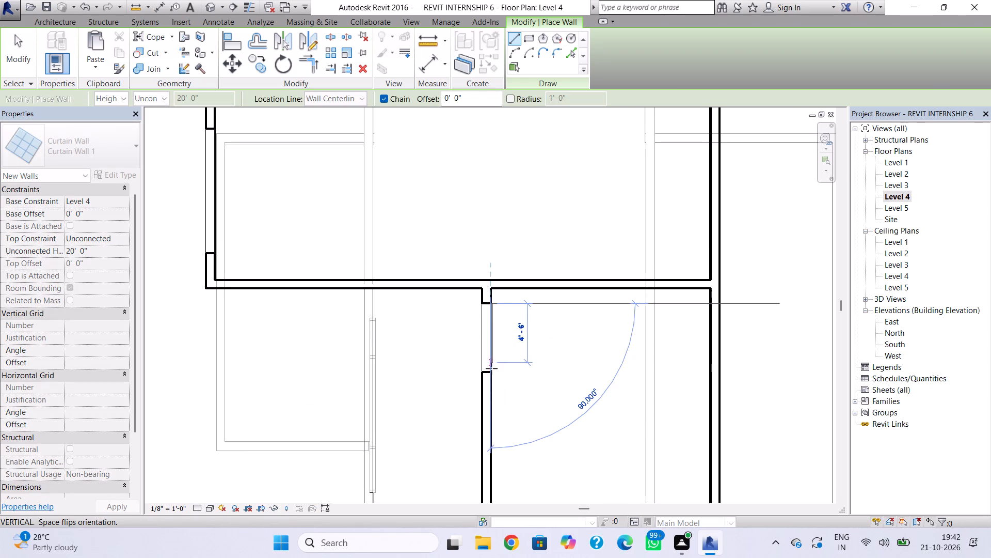
left_click(491, 371)
key("Escape")
middle_click_drag(439, 270, 493, 362)
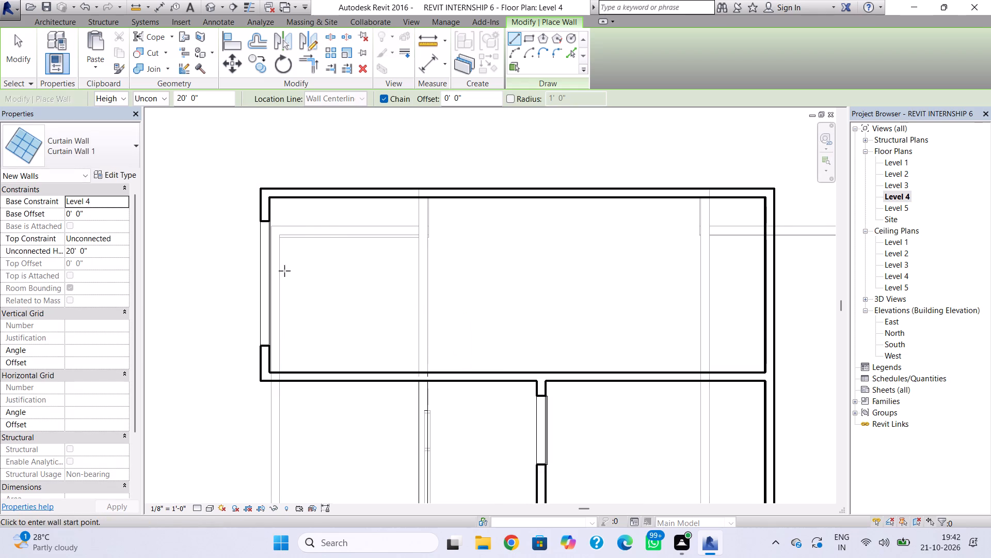
left_click(272, 222)
left_click(268, 345)
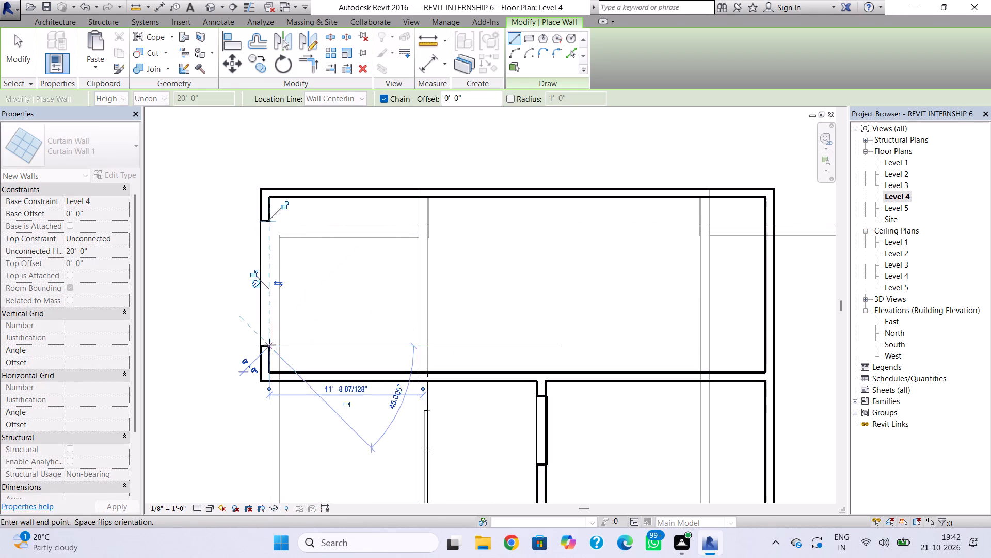
key("Escape")
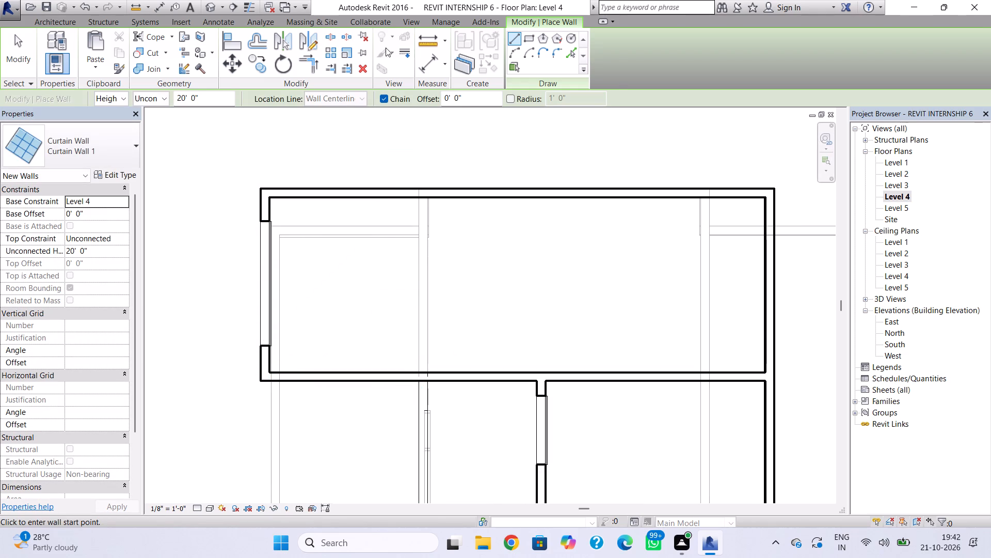
In the 3D view, fit the front opening's Level 4 curtain wall by lowering its top and raising its base to the opening's edges.
left_click(211, 14)
key("Escape")
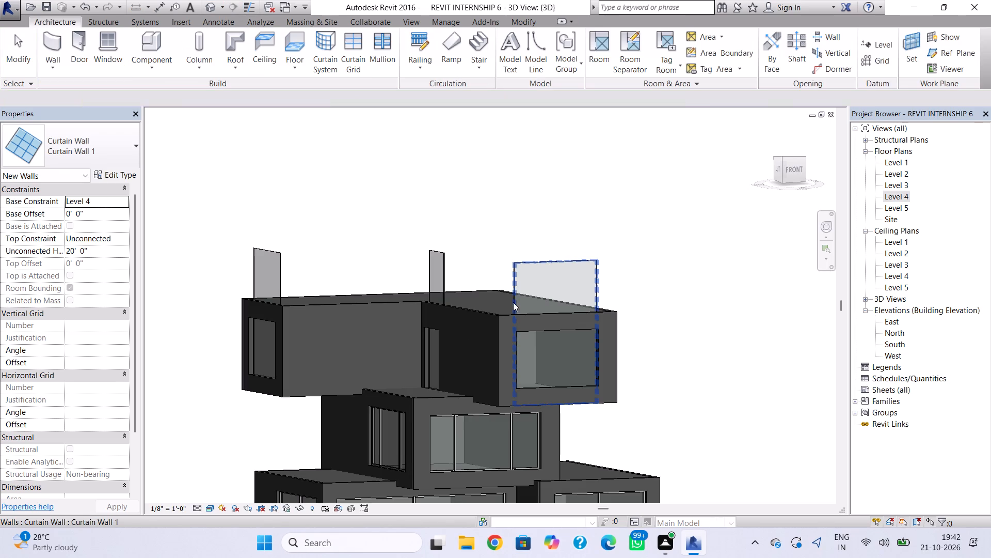
left_click(533, 262)
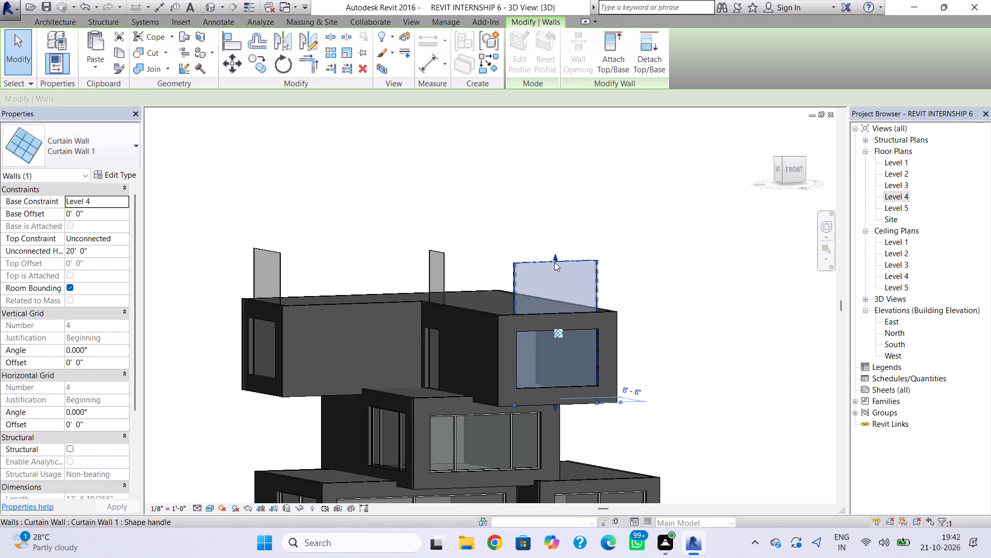
left_click_drag(555, 259, 552, 330)
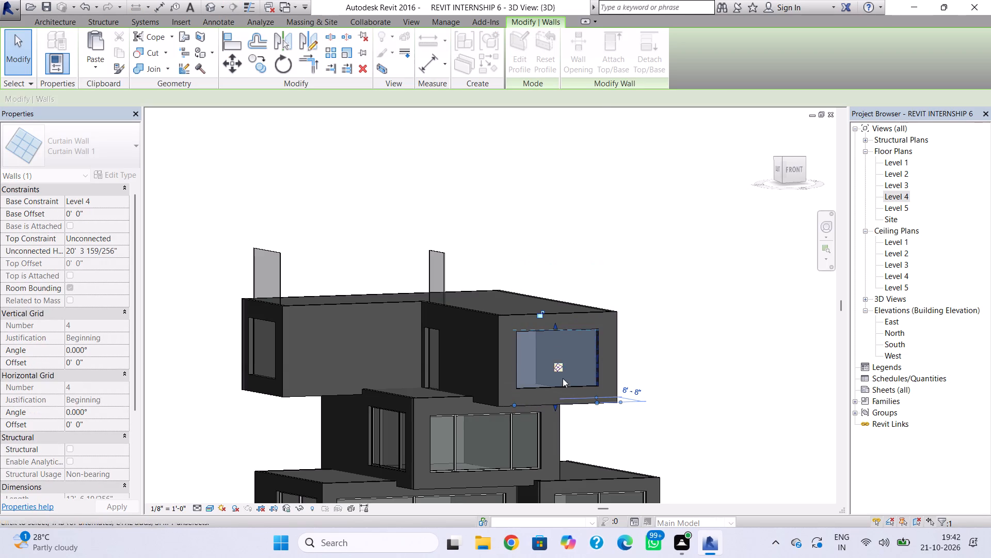
left_click(555, 406)
left_click_drag(554, 406, 556, 404)
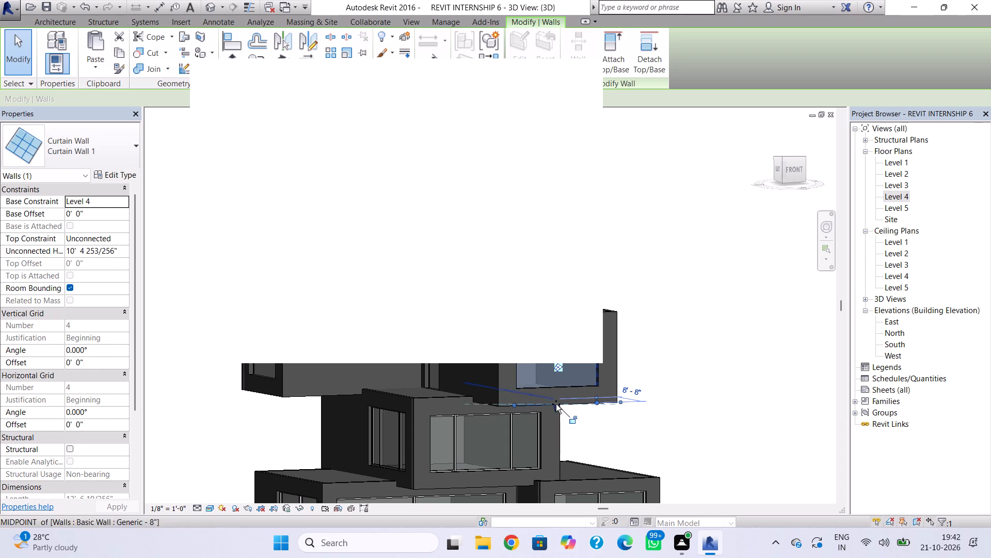
left_click_drag(556, 404, 559, 392)
key("Escape")
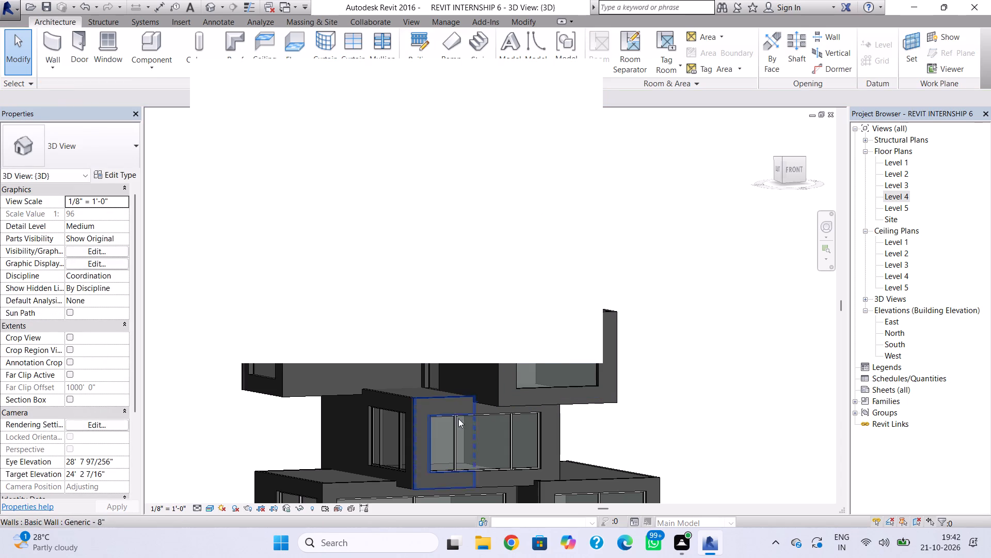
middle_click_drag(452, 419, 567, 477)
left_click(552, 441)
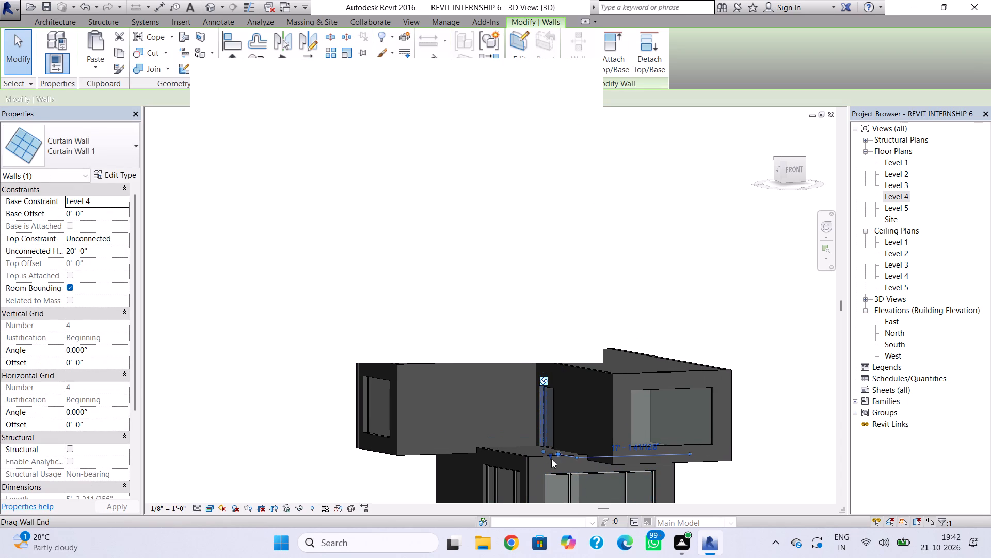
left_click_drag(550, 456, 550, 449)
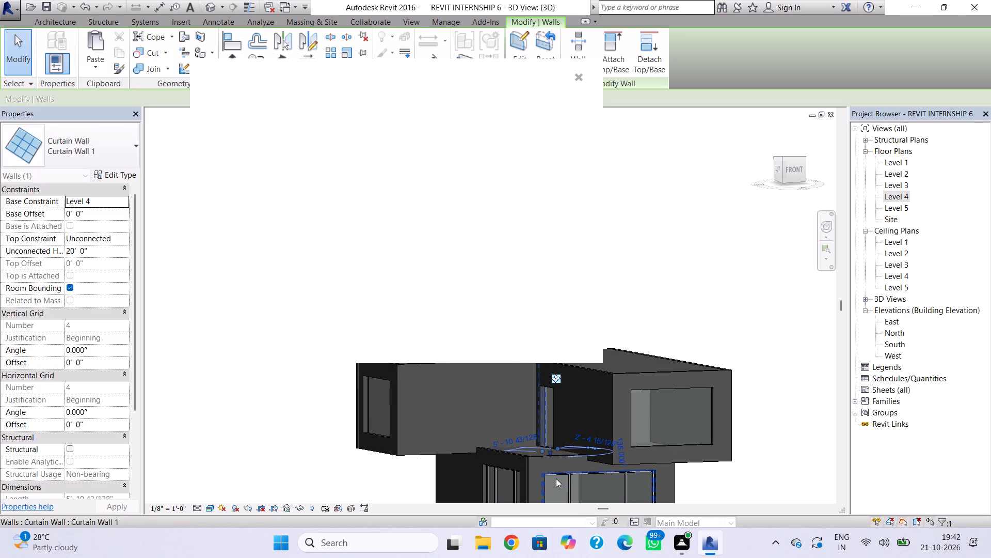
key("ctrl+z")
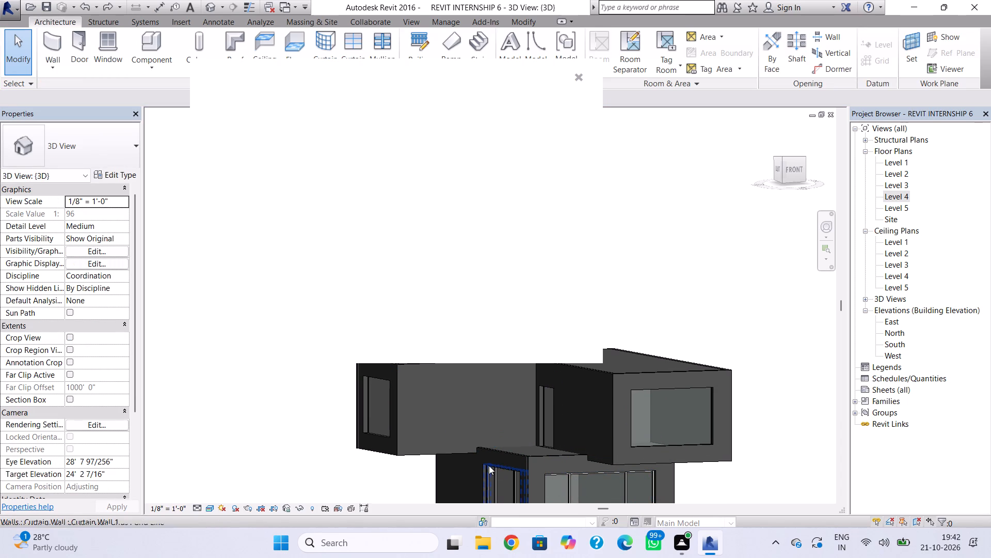
Fit the narrow side opening's Level 4 curtain wall to the opening, about 8'-6" high with a 0'-9" base offset.
left_click(579, 72)
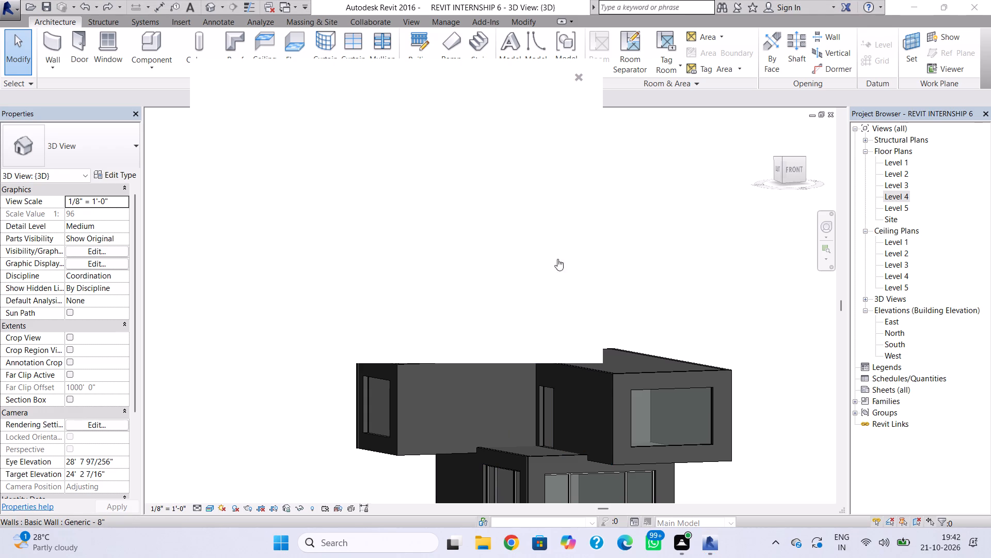
right_click_drag(449, 296, 567, 307, "shift")
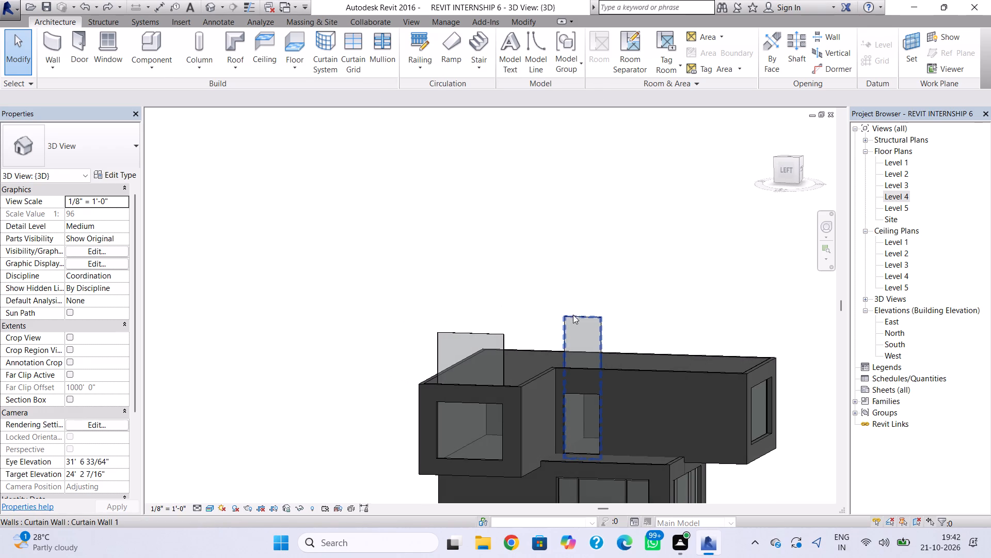
left_click(574, 316)
left_click_drag(581, 312, 580, 387)
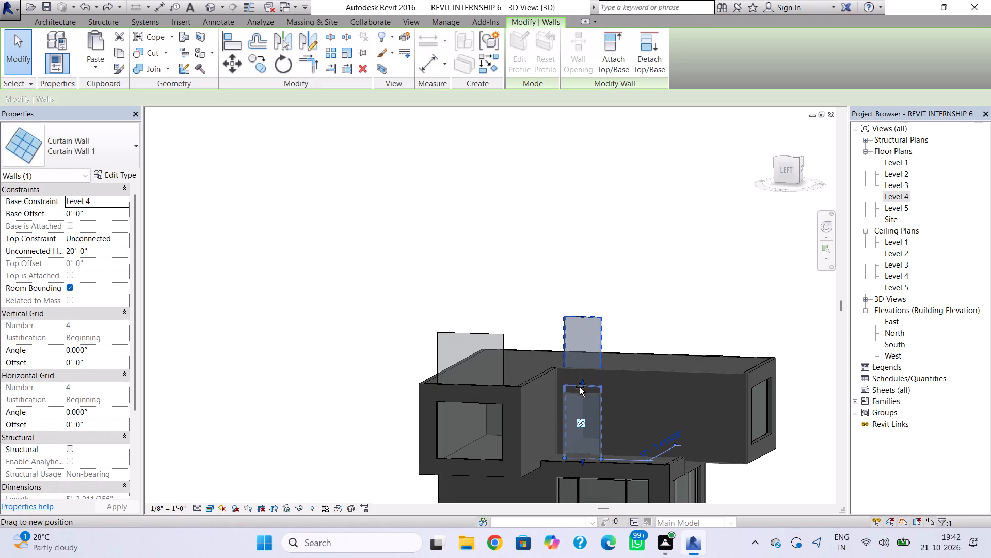
left_click_drag(580, 387, 579, 391)
scroll(584, 445, "up", 5)
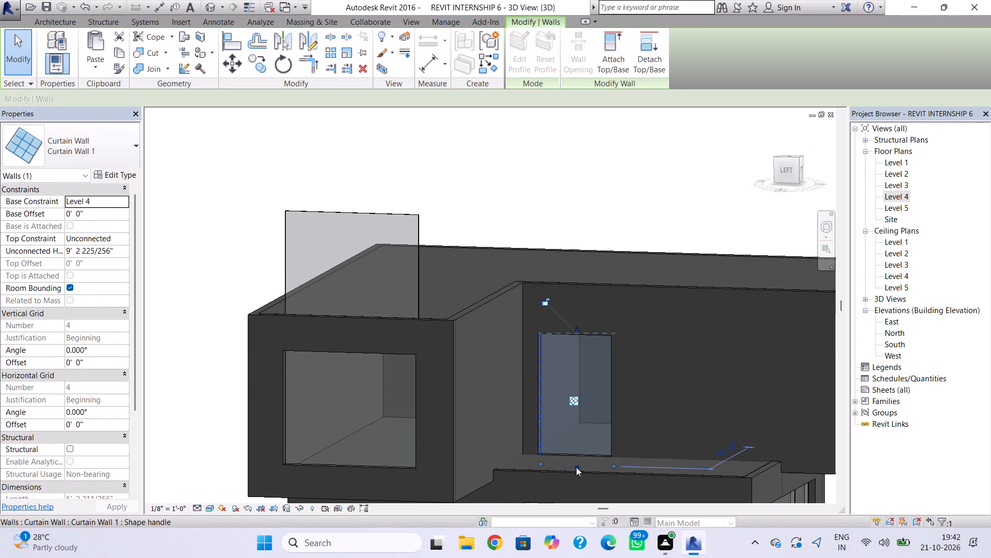
left_click_drag(575, 467, 576, 457)
Fit the left end wall's Level 4 curtain wall to its opening, 8'-0" high with a base offset of about 2'-4".
middle_click_drag(415, 386, 446, 339)
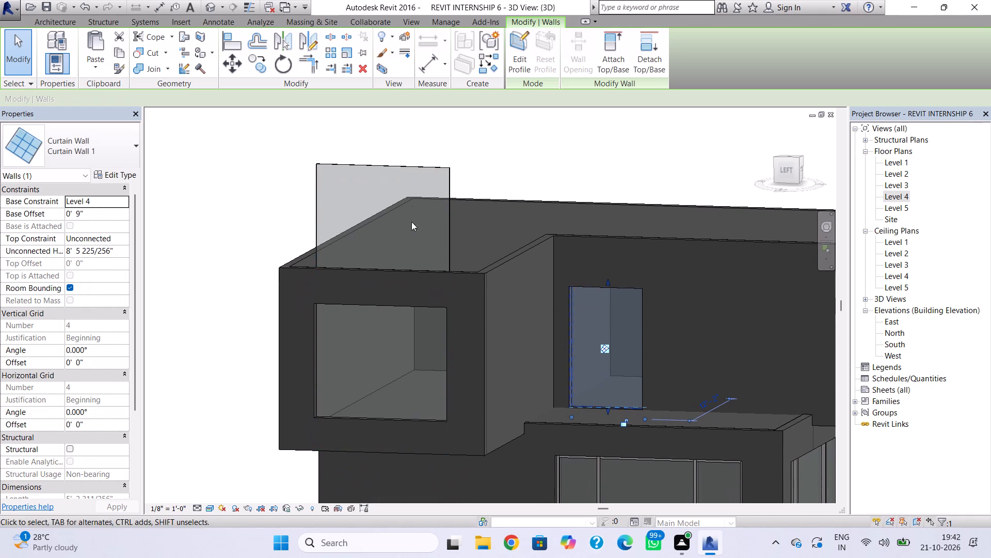
left_click(415, 164)
left_click_drag(381, 161, 389, 282)
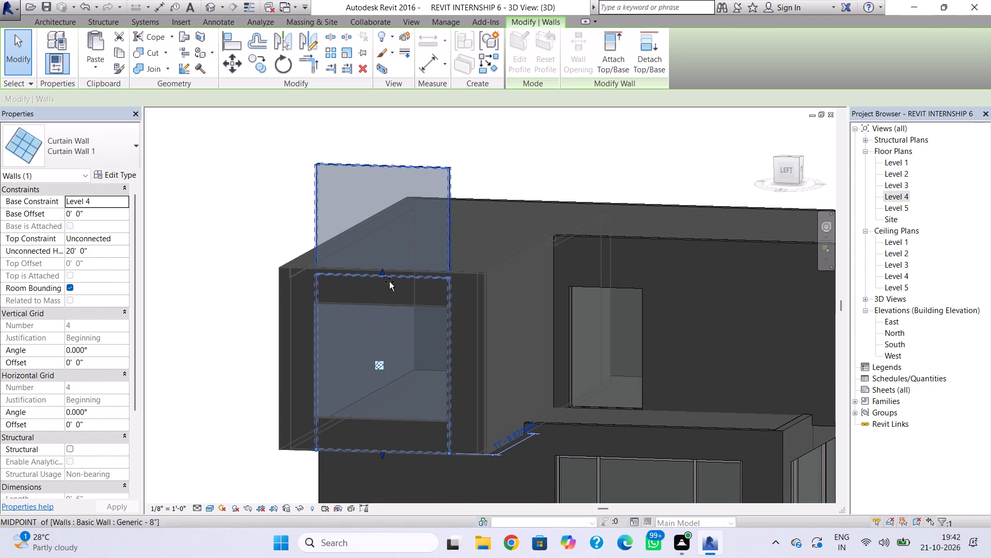
left_click_drag(389, 282, 386, 303)
middle_click_drag(382, 357, 386, 271)
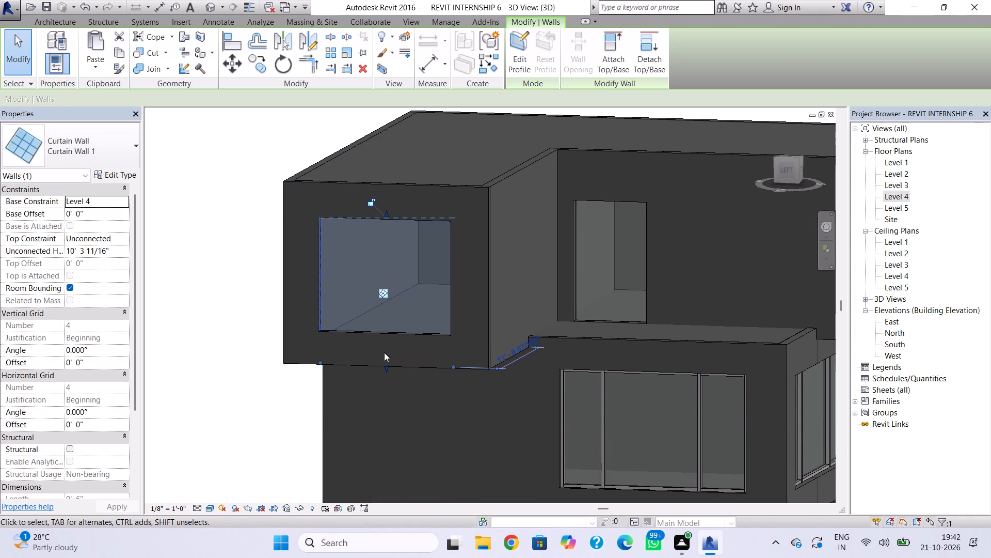
left_click_drag(387, 368, 398, 337)
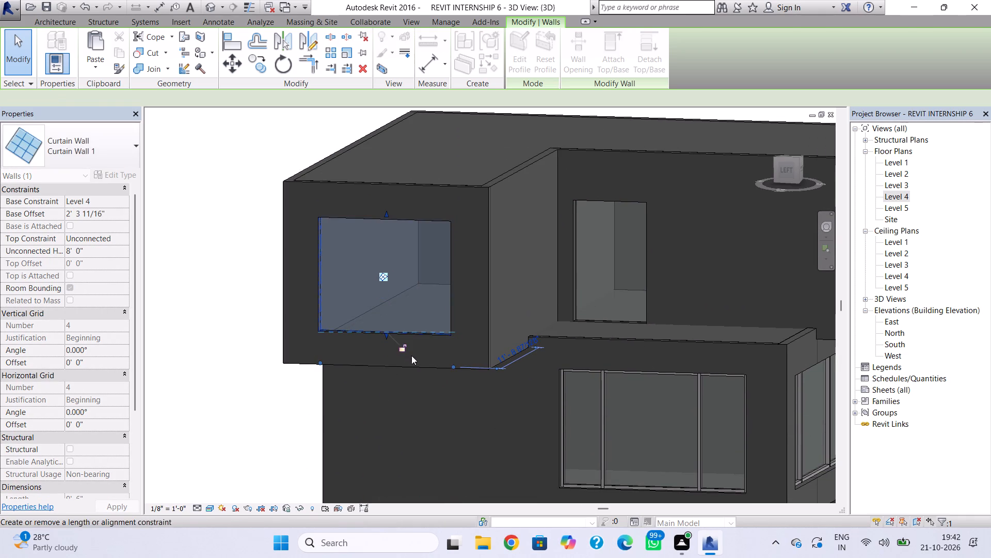
key("Escape")
Add a vertical curtain grid line at the one-third point of the left end wall's Level 4 curtain wall.
scroll(436, 364, "down", 2)
middle_click_drag(436, 364, 426, 360)
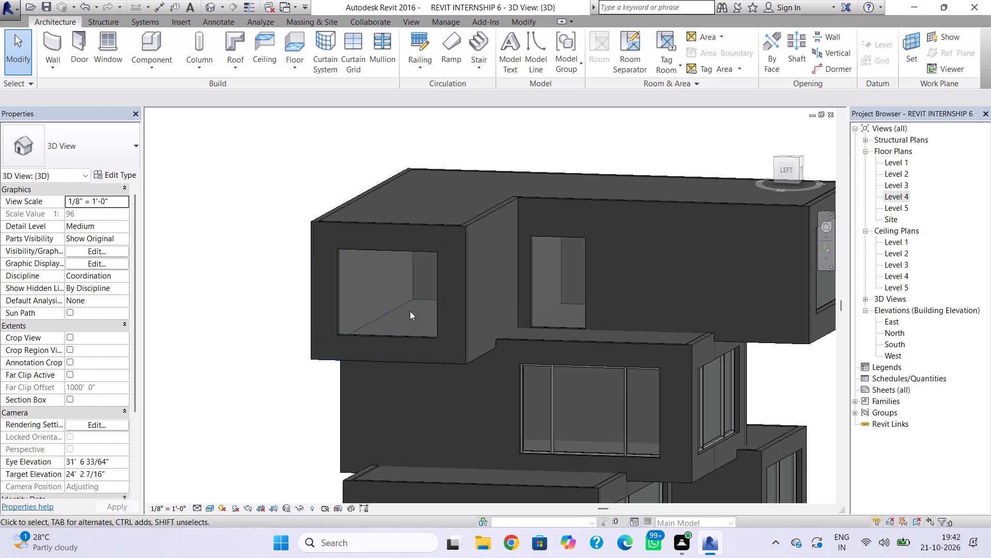
left_click(356, 40)
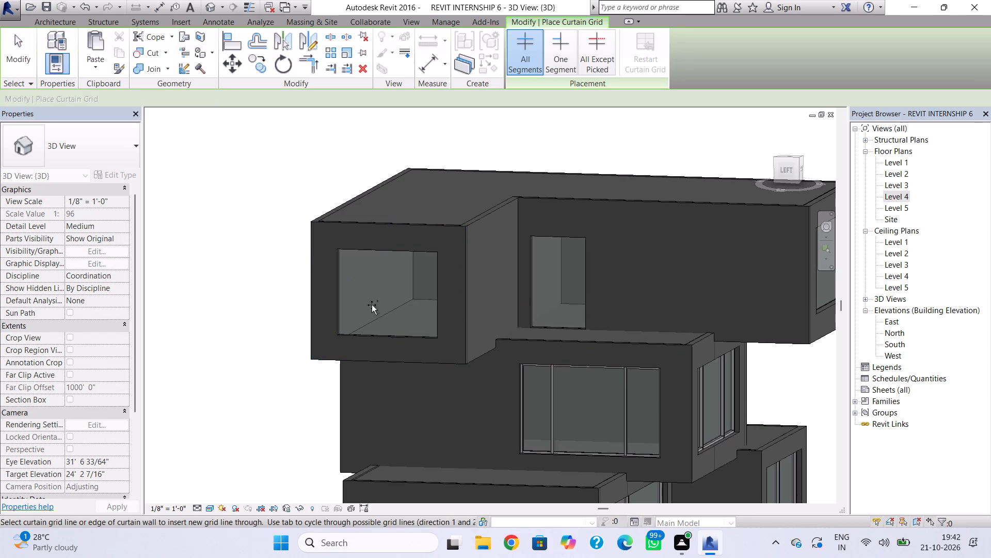
left_click(374, 335)
key("Escape")
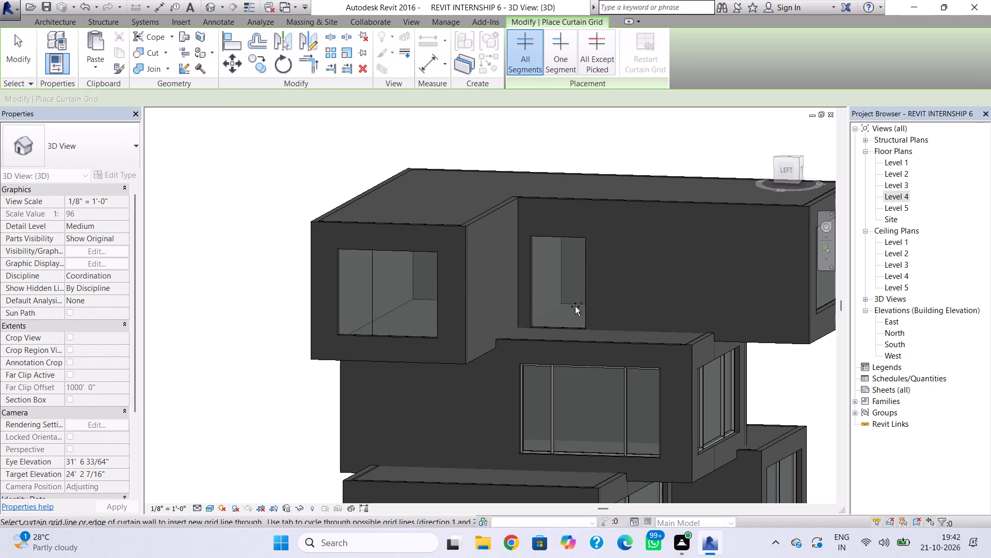
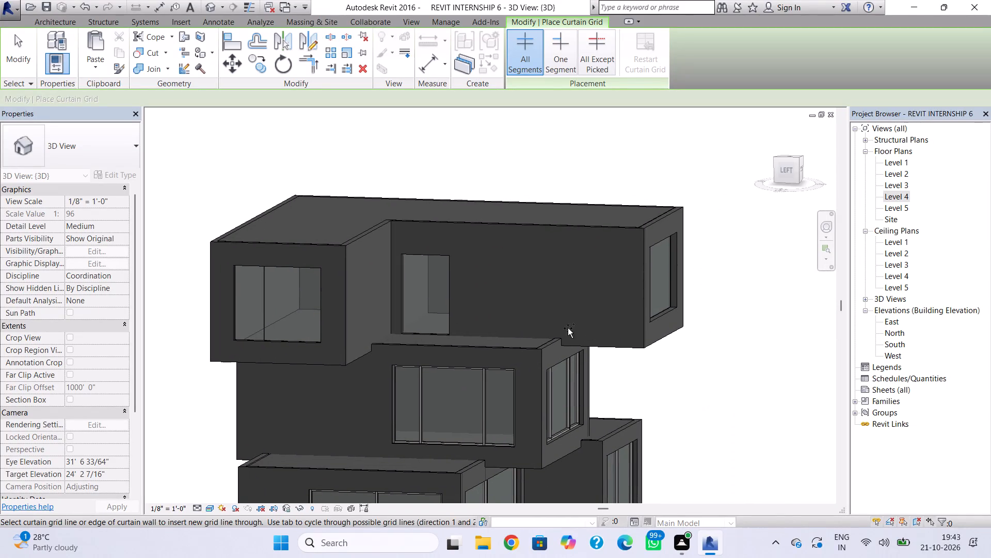
Add a vertical curtain grid line at the two-thirds point of the front opening's Level 4 curtain wall.
right_click_drag(614, 312, 610, 316, "shift")
right_click_drag(606, 318, 523, 333, "shift")
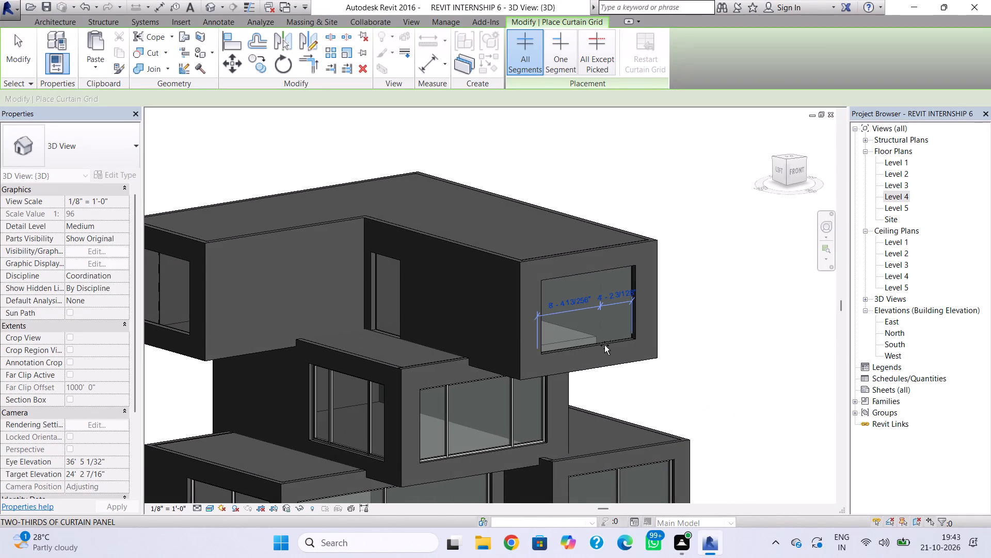
left_click(604, 345)
key("Escape")
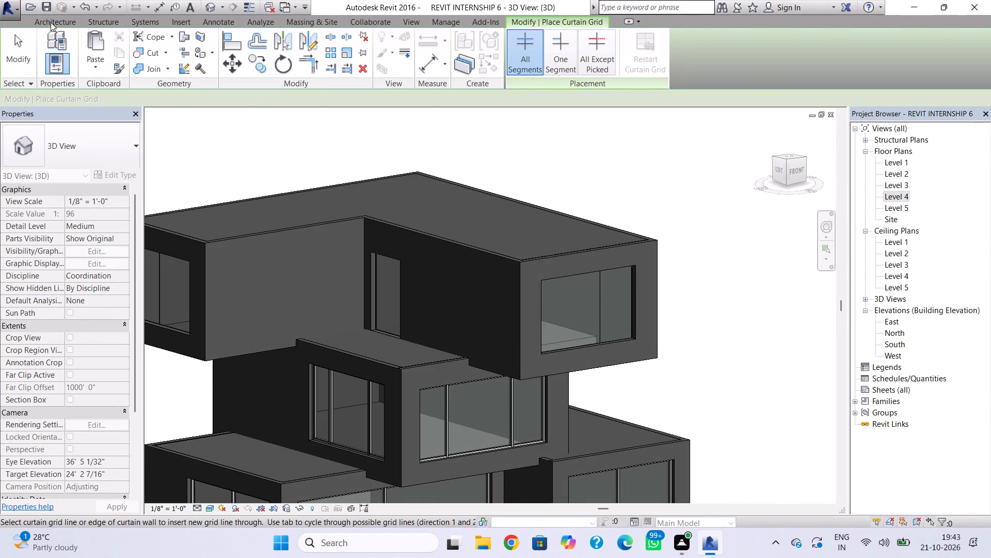
Place 2.5" x 5" rectangular mullions on the vertical grid line and all four edges of the front Level 4 curtain wall.
left_click(51, 22)
left_click(376, 51)
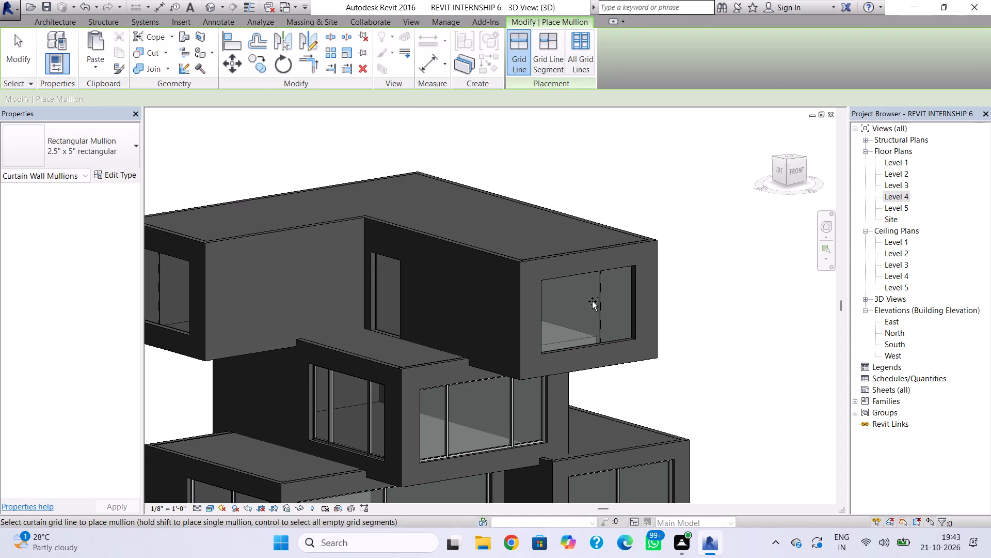
left_click(598, 305)
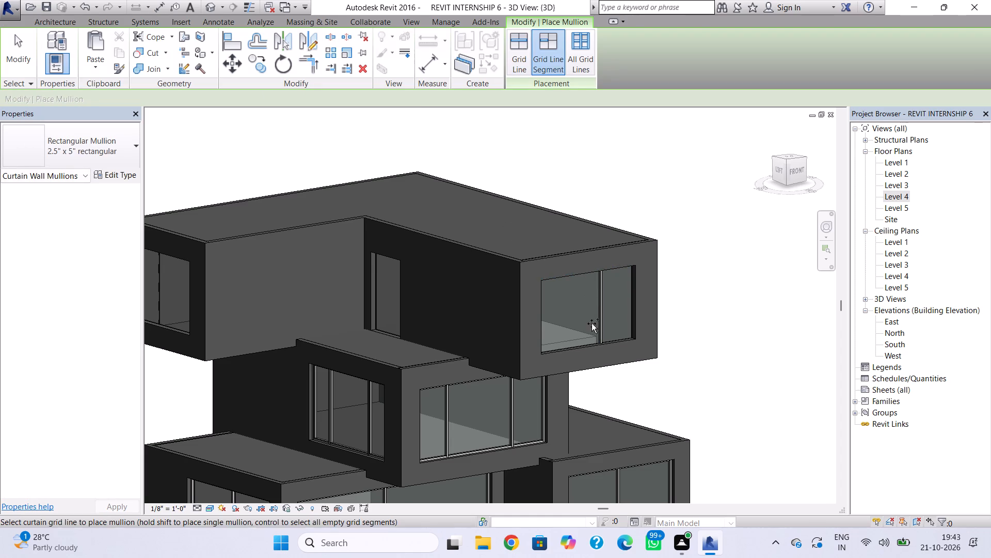
right_click_drag(590, 322, 551, 274, "shift")
left_click(560, 233)
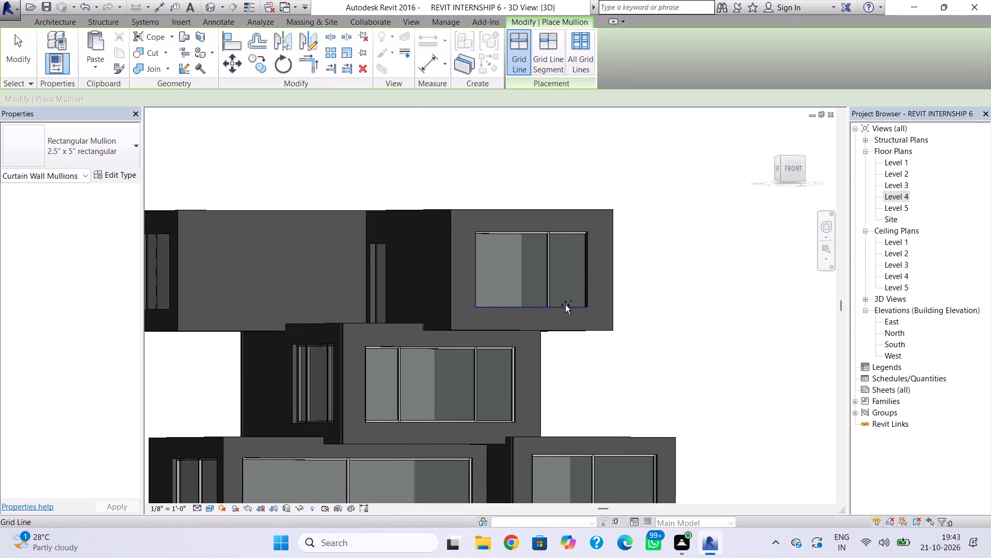
left_click(565, 305)
left_click(585, 286)
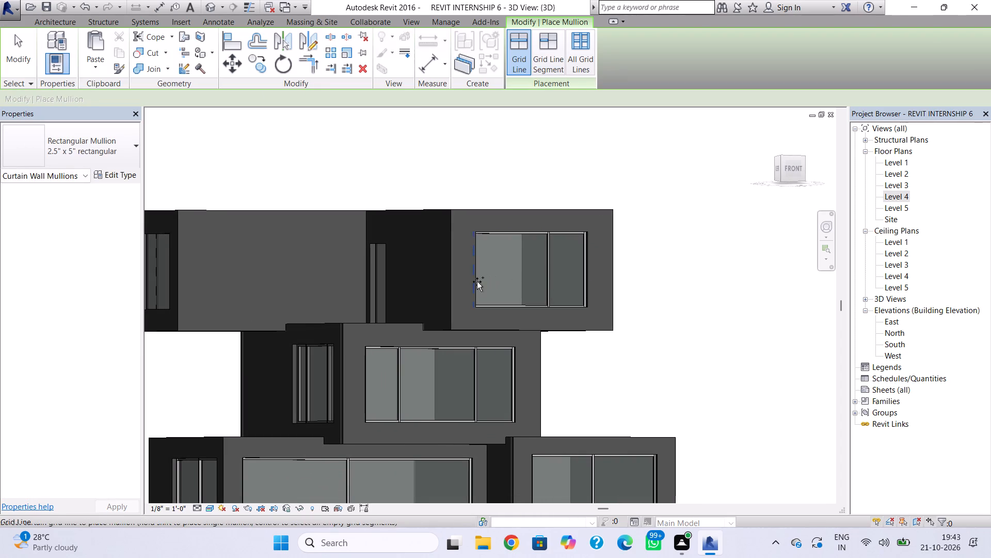
left_click(477, 282)
Place 2.5" x 5" rectangular mullions along all four edges of the narrow side opening's Level 4 curtain wall.
right_click_drag(398, 303, 547, 306, "shift")
left_click(462, 296)
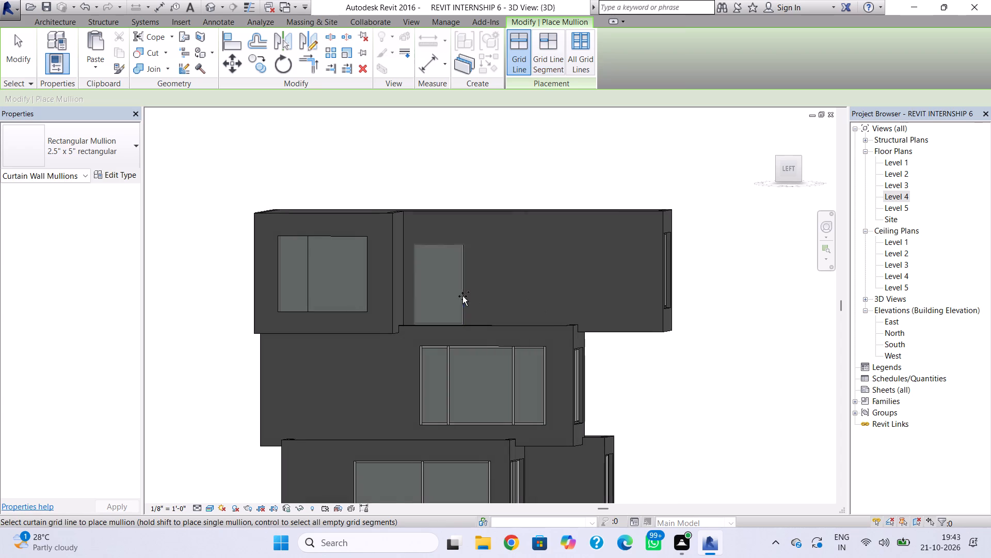
left_click(450, 244)
left_click(414, 284)
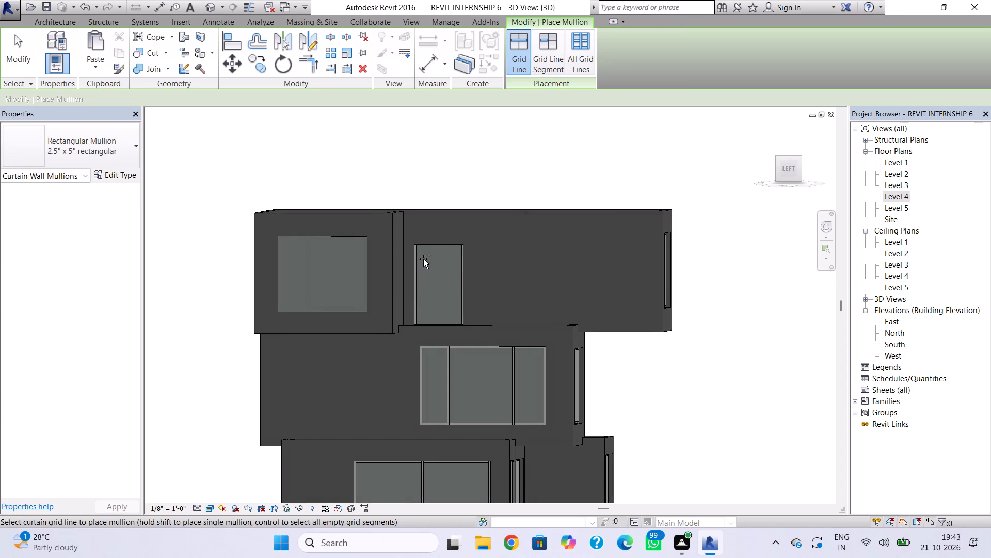
left_click(429, 245)
left_click(446, 321)
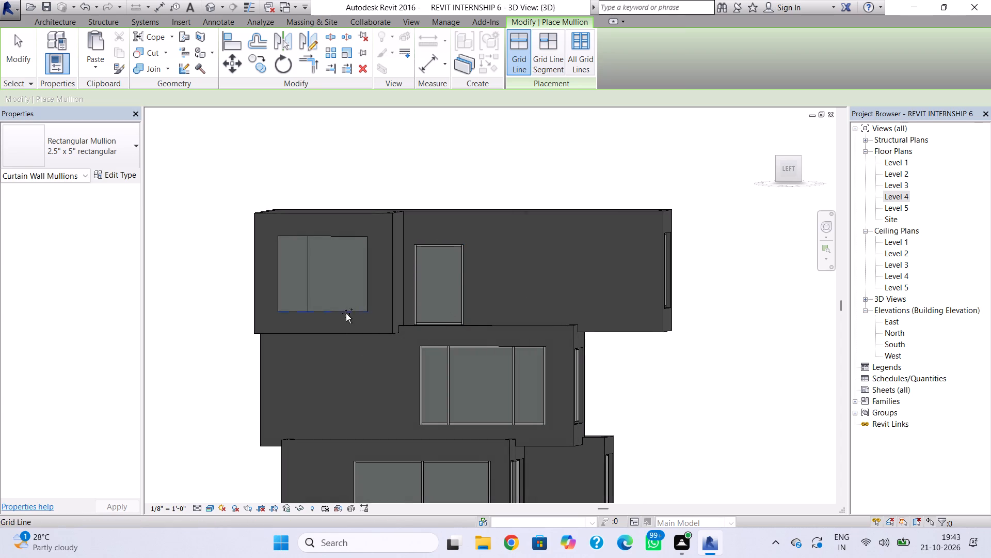
Place 2.5" x 5" rectangular mullions on the grid line and all four edges of the left end wall's Level 4 curtain wall.
left_click(367, 291)
left_click(345, 311)
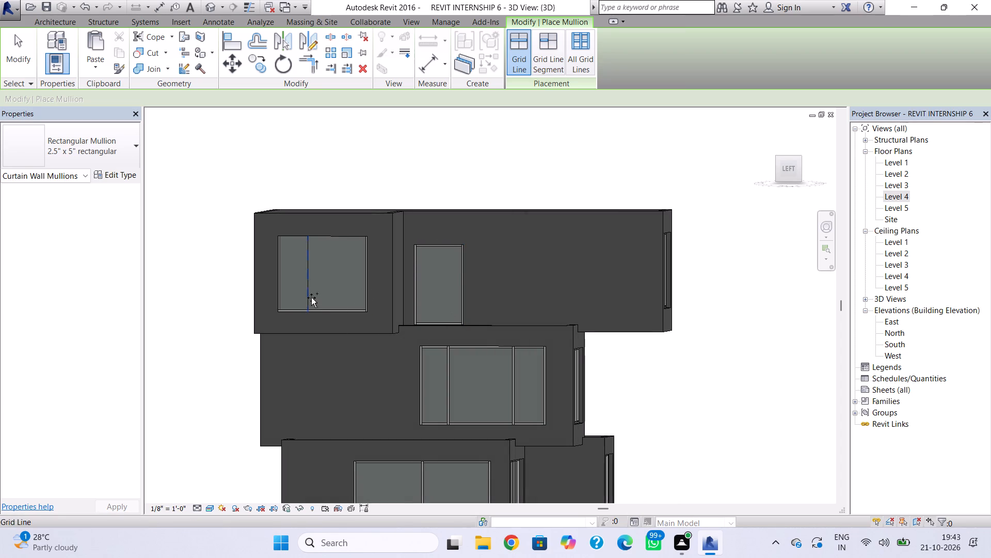
left_click(311, 298)
left_click(279, 298)
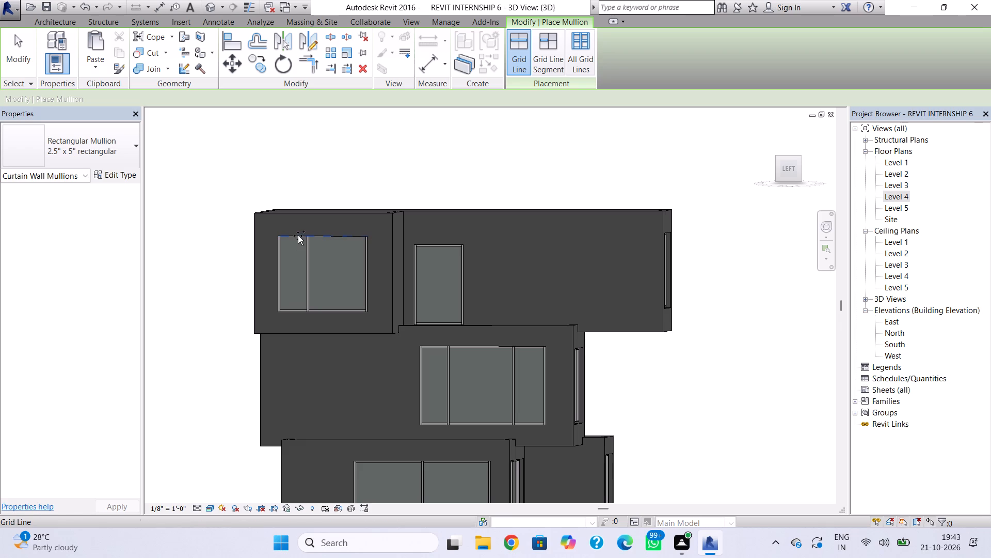
left_click(298, 235)
left_click(310, 236)
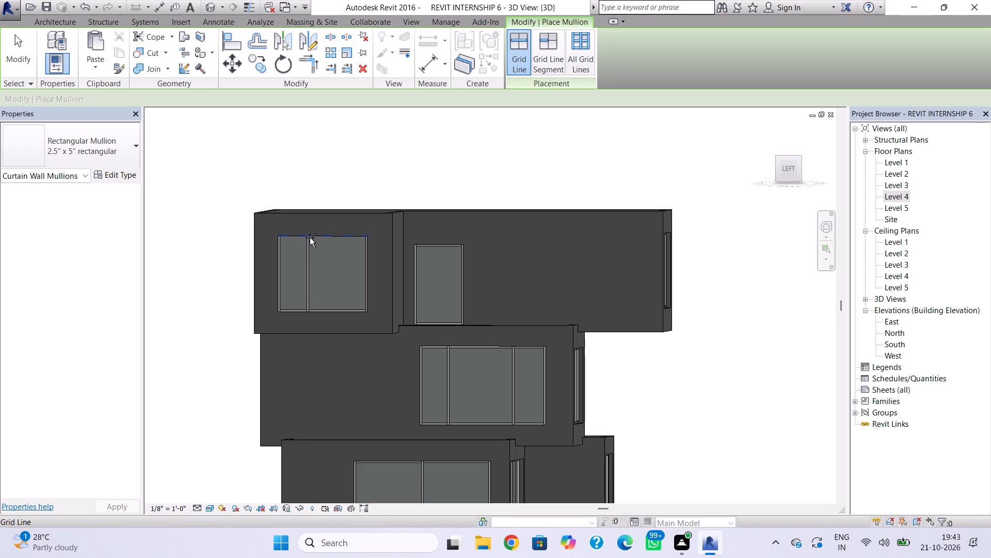
left_click(310, 237)
key("Escape")
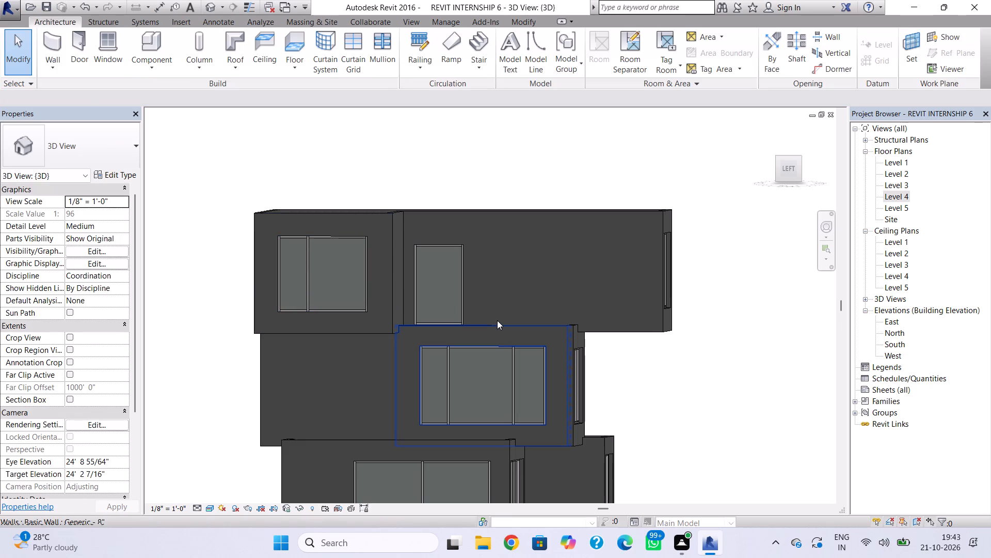
Examine the whole building's front and left facades in 3D to review the curtain walls and mullions on every level.
scroll(497, 320, "down", 1)
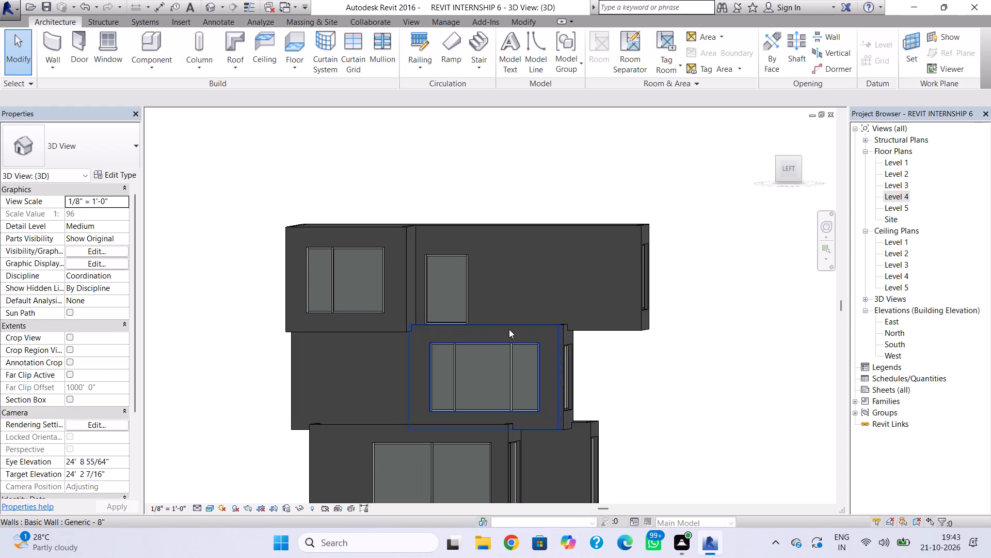
right_click_drag(619, 342, 508, 343, "shift")
scroll(506, 341, "down", 2)
middle_click_drag(504, 337, 494, 245)
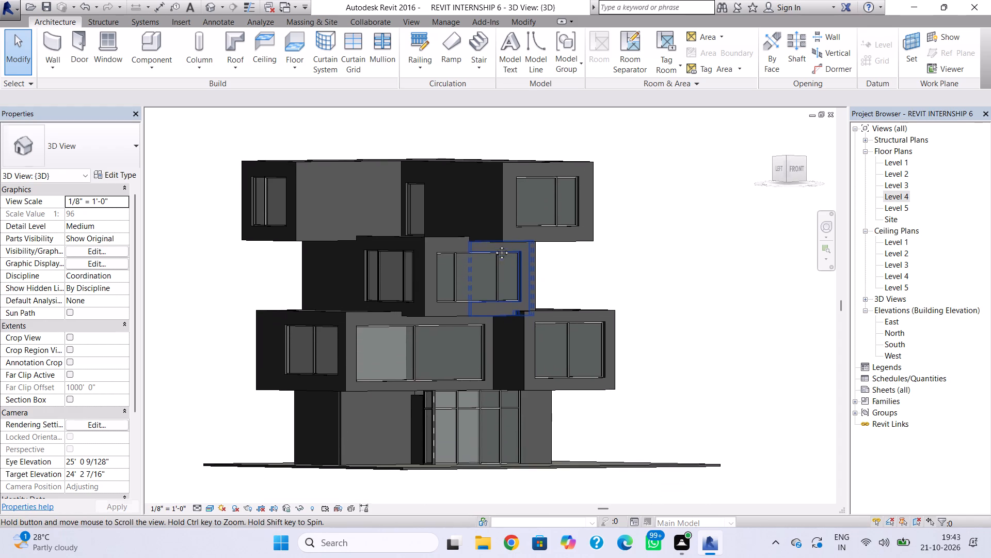
middle_click_drag(494, 245, 494, 245)
right_click_drag(495, 276, 483, 265, "shift")
middle_click_drag(487, 300, 494, 336)
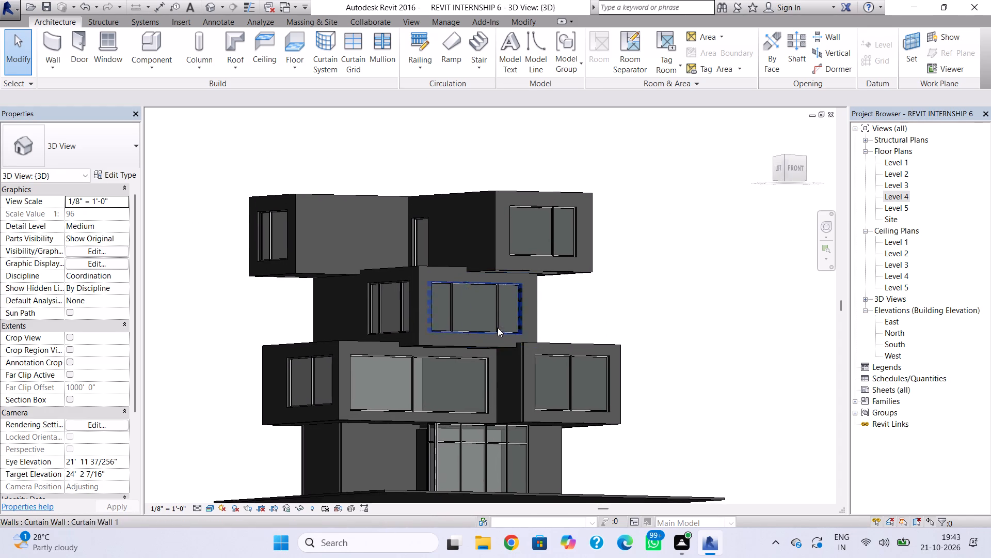
right_click_drag(498, 327, 501, 358, "shift")
scroll(499, 349, "down", 1)
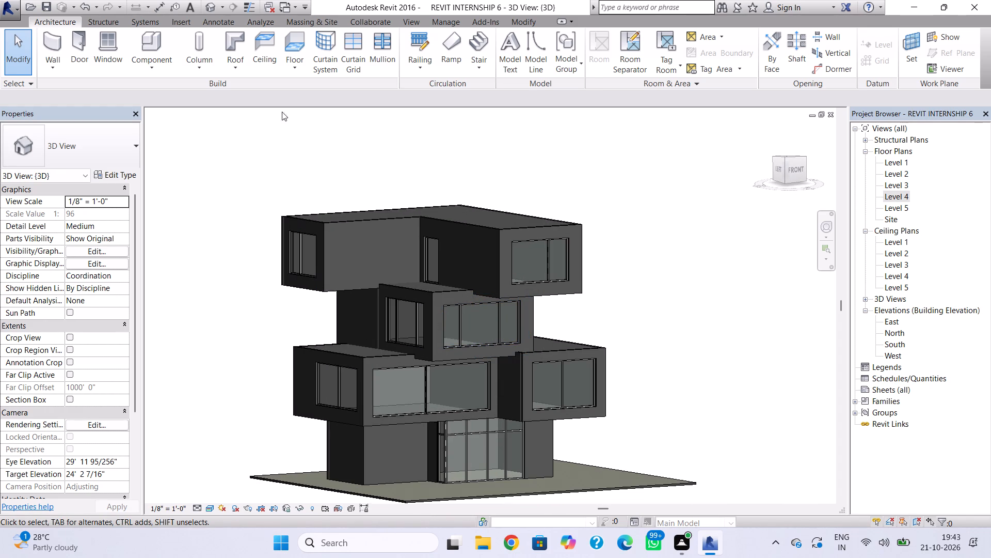
Start a Handrail - Rectangular railing path sketch in the Level 2 floor plan, dismissing the notification card covering the view.
left_click(417, 45)
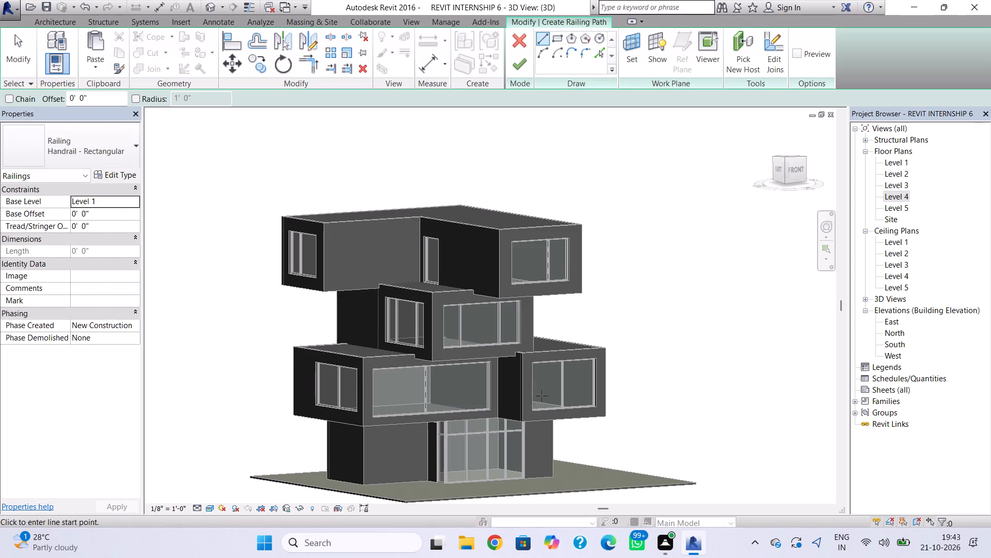
double_click(901, 175)
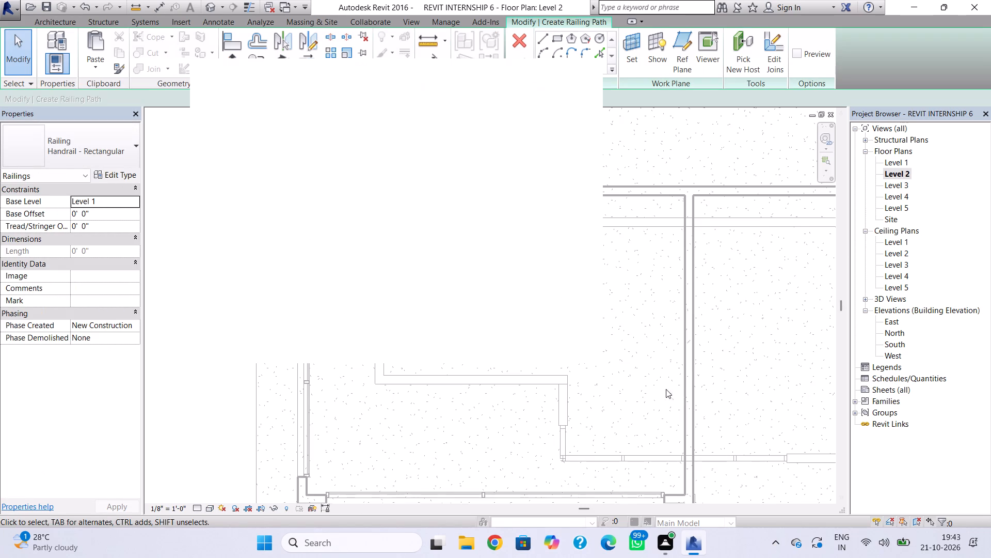
middle_click_drag(666, 389, 561, 171)
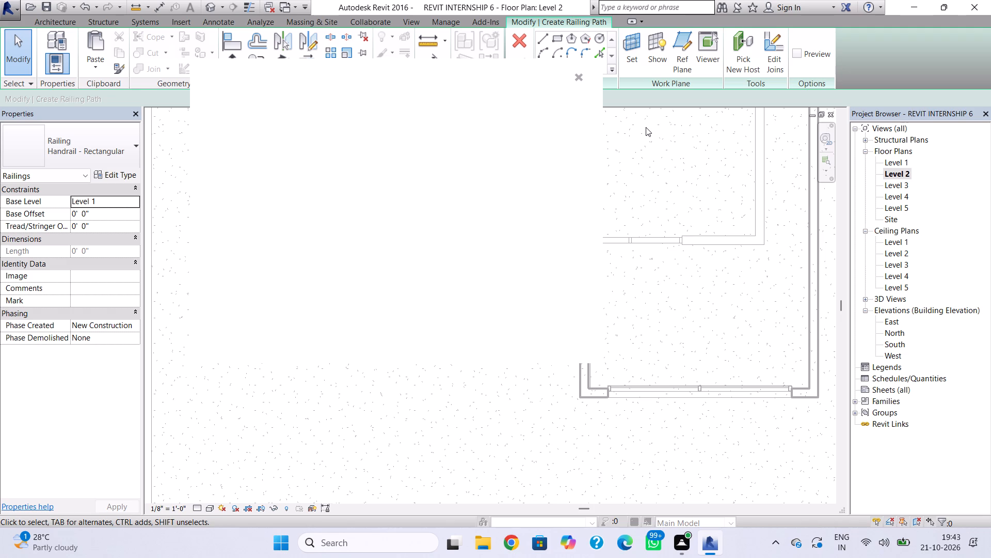
left_click(576, 78)
left_click(576, 78)
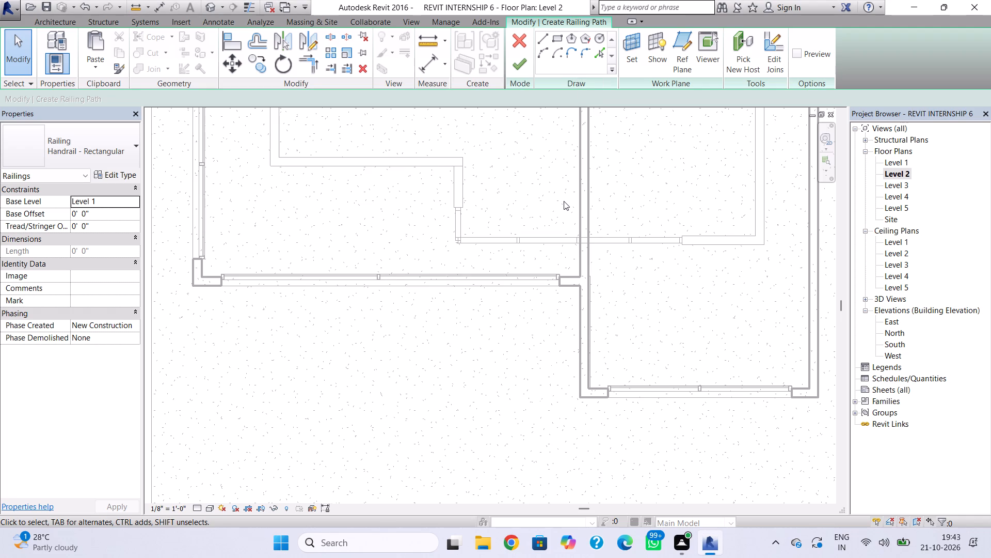
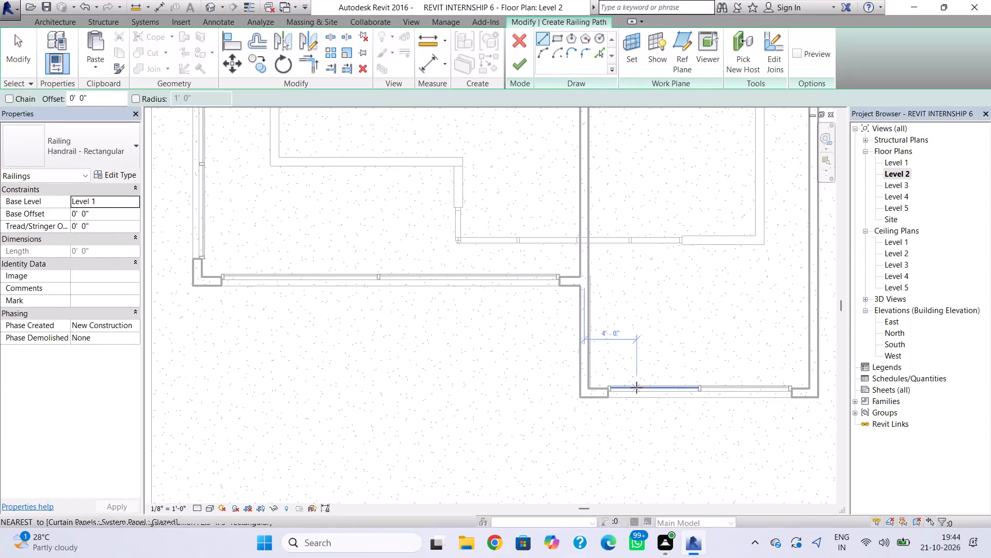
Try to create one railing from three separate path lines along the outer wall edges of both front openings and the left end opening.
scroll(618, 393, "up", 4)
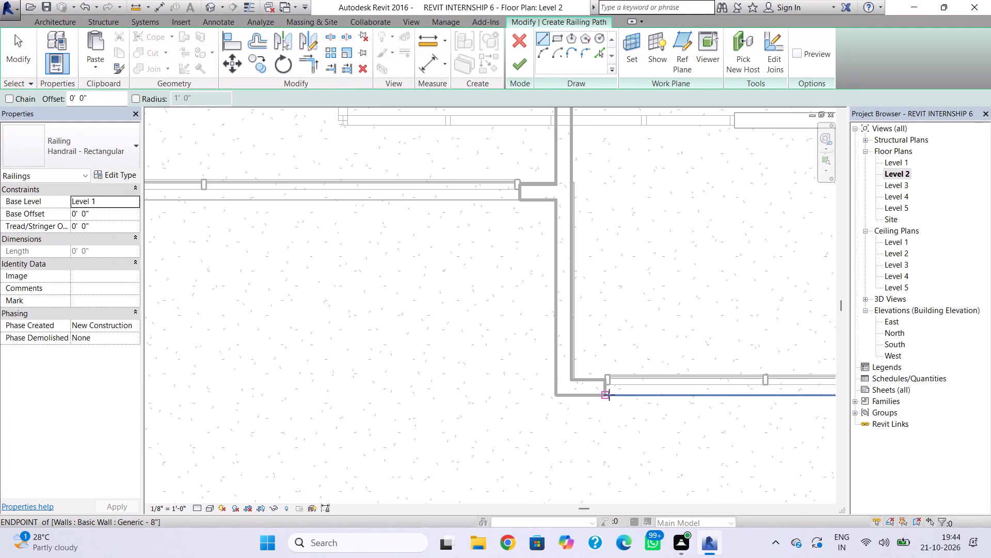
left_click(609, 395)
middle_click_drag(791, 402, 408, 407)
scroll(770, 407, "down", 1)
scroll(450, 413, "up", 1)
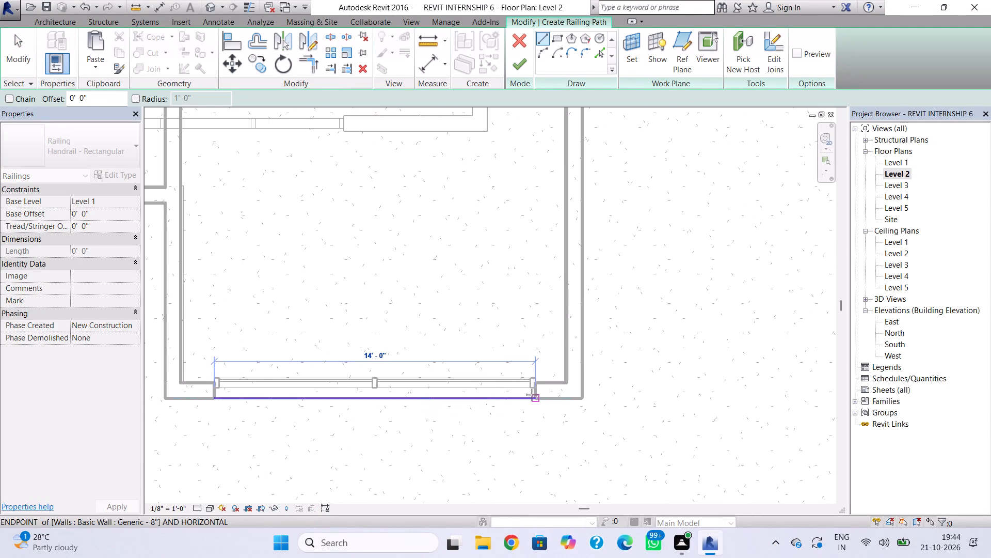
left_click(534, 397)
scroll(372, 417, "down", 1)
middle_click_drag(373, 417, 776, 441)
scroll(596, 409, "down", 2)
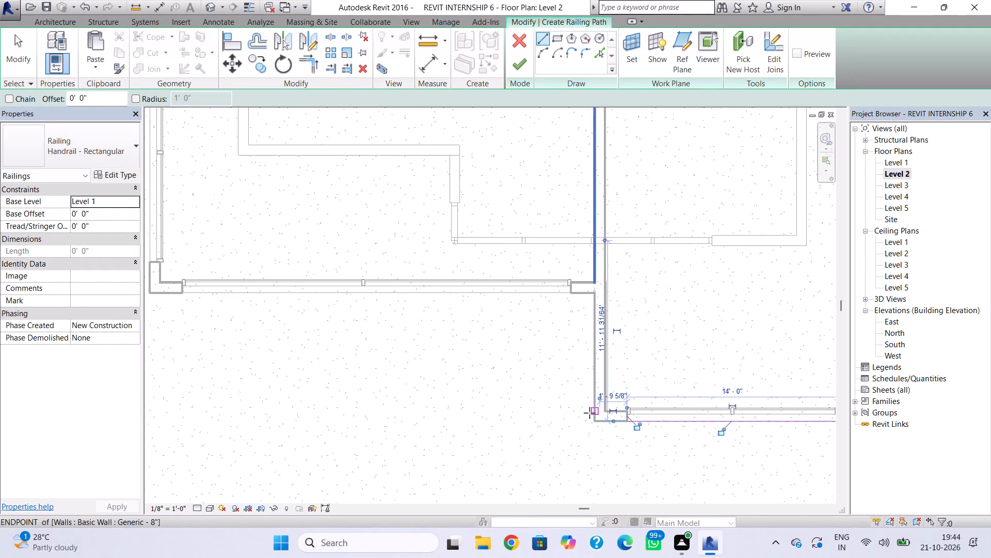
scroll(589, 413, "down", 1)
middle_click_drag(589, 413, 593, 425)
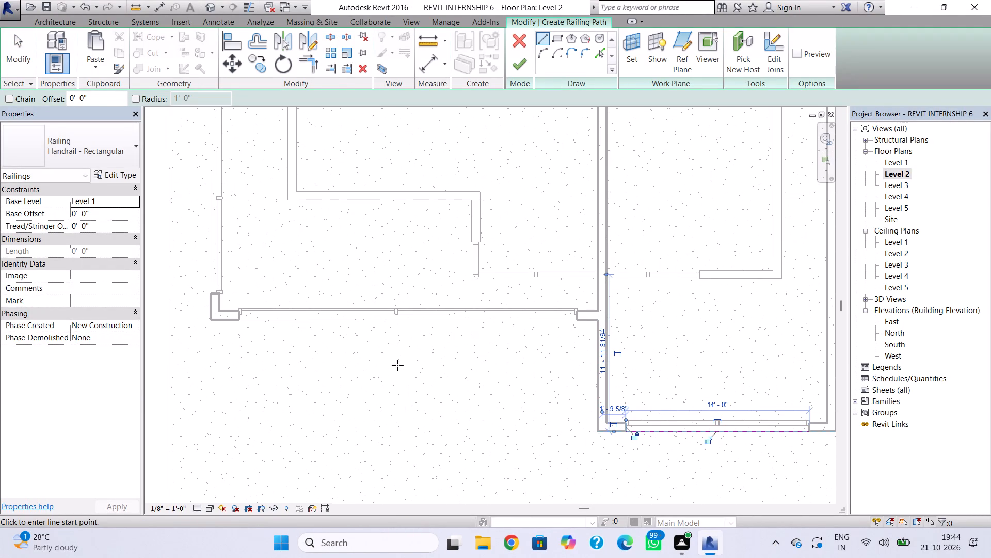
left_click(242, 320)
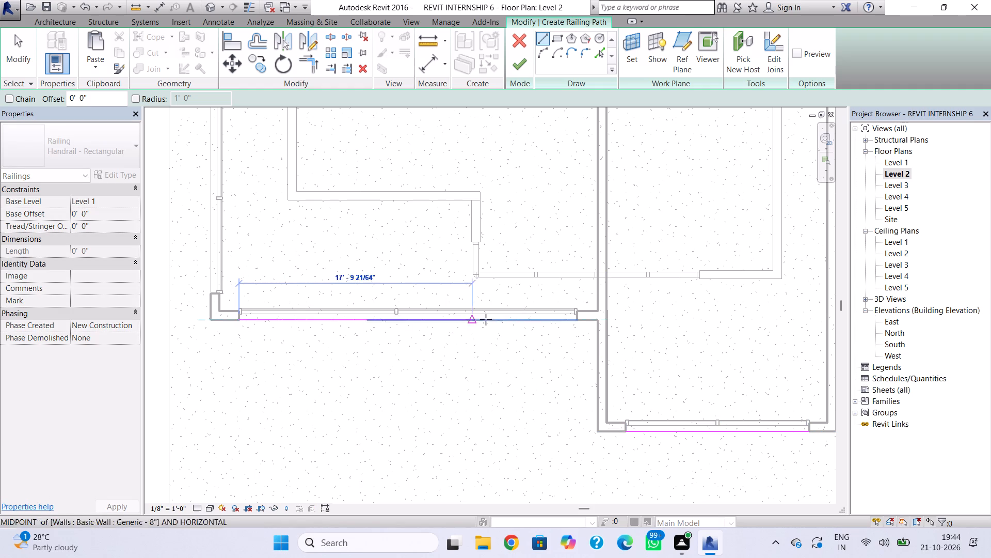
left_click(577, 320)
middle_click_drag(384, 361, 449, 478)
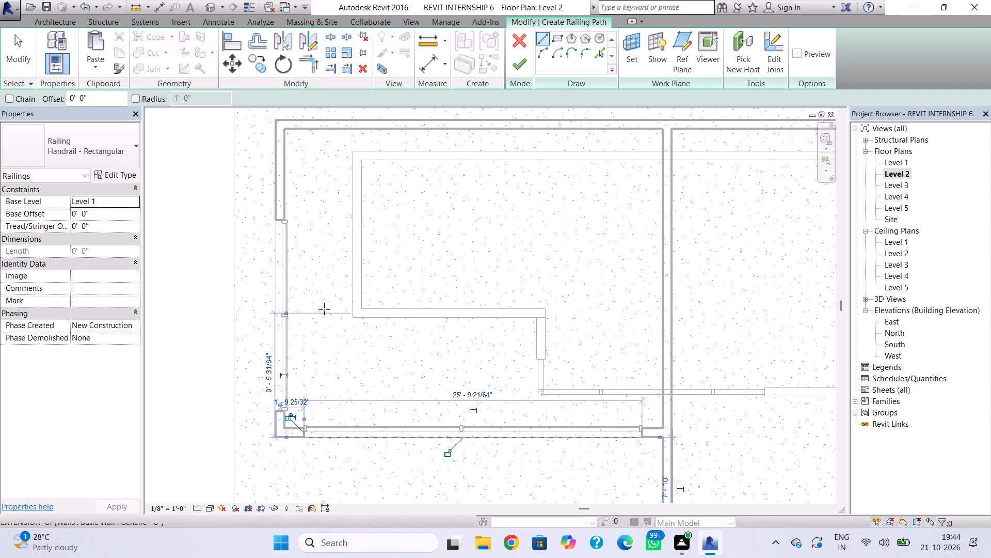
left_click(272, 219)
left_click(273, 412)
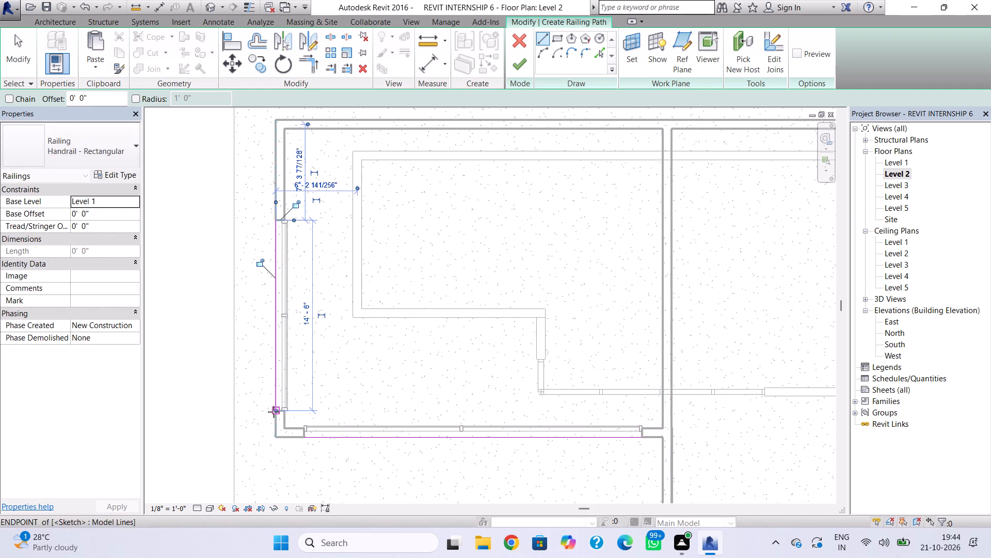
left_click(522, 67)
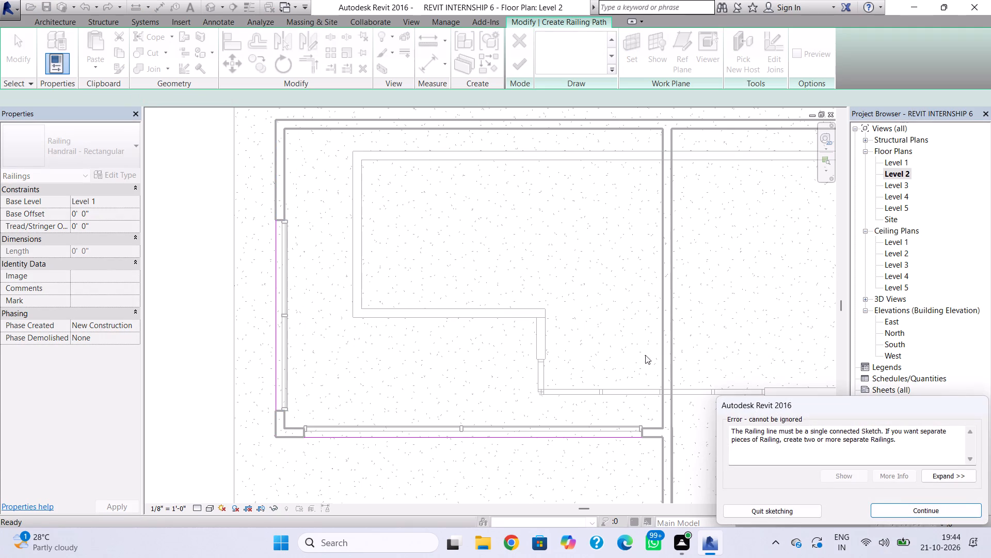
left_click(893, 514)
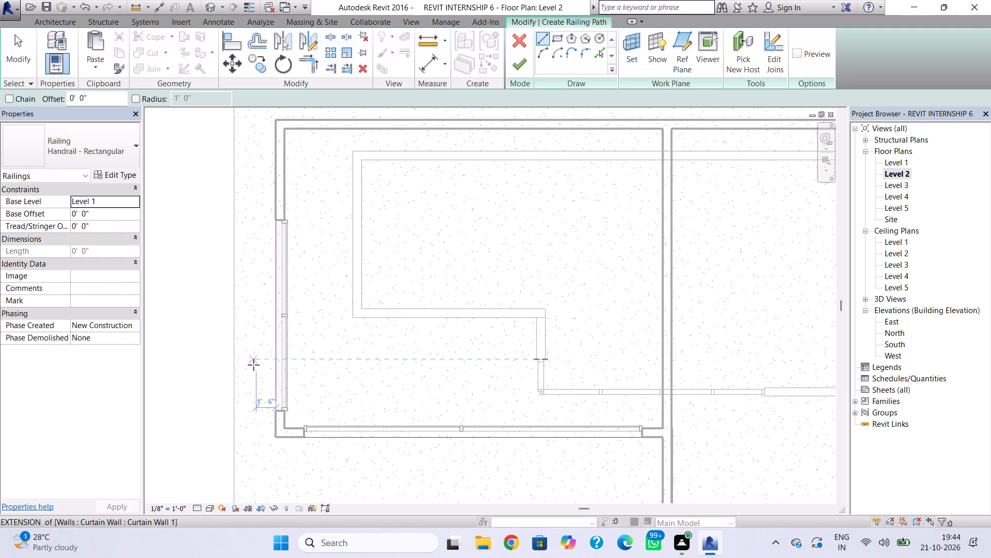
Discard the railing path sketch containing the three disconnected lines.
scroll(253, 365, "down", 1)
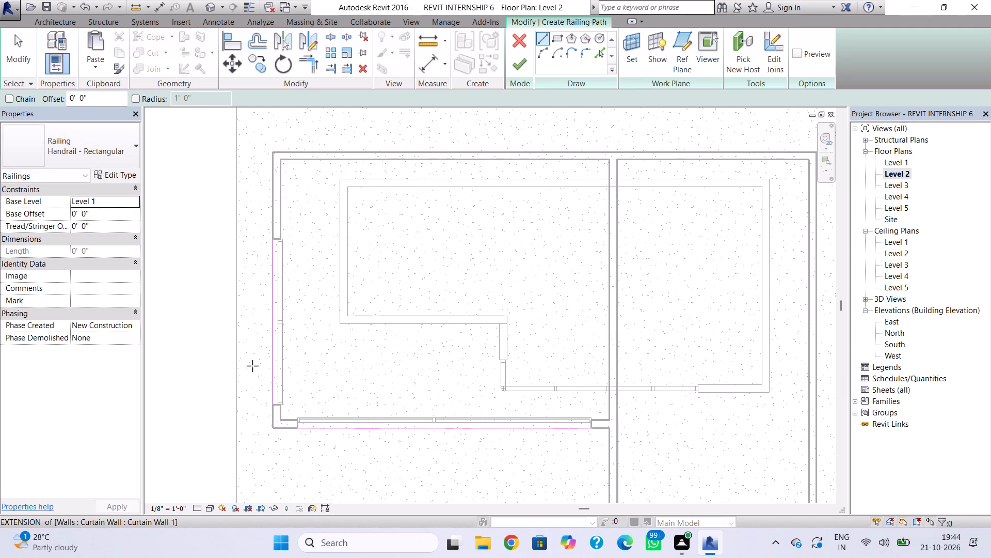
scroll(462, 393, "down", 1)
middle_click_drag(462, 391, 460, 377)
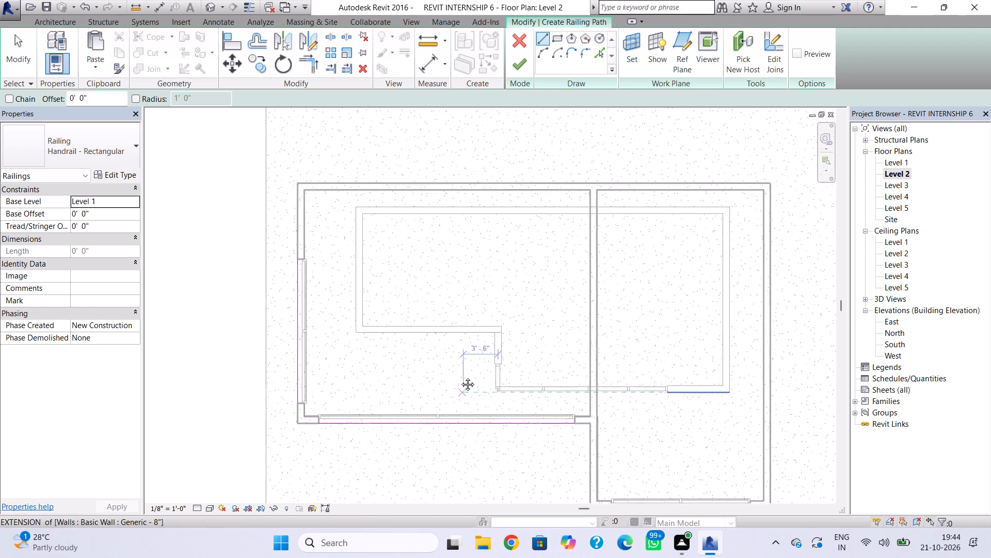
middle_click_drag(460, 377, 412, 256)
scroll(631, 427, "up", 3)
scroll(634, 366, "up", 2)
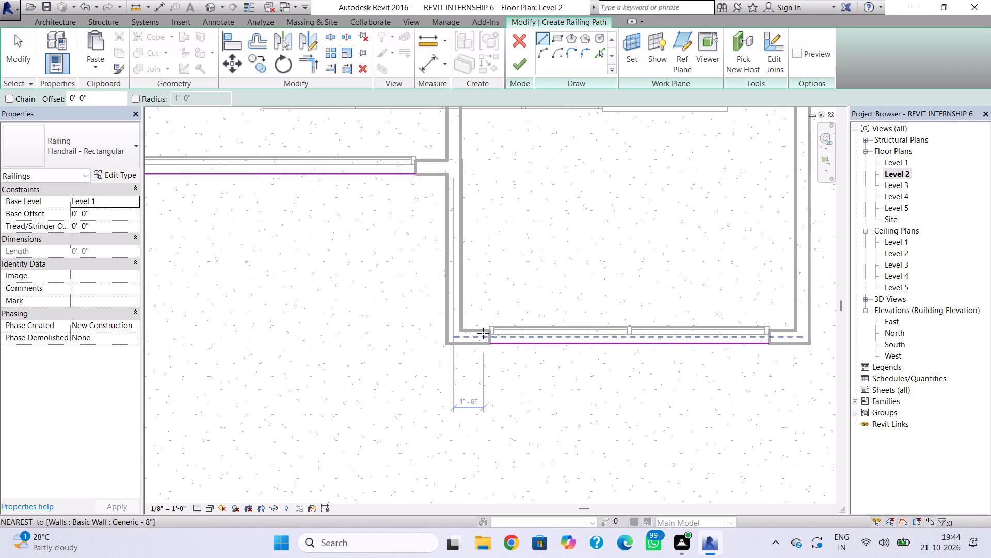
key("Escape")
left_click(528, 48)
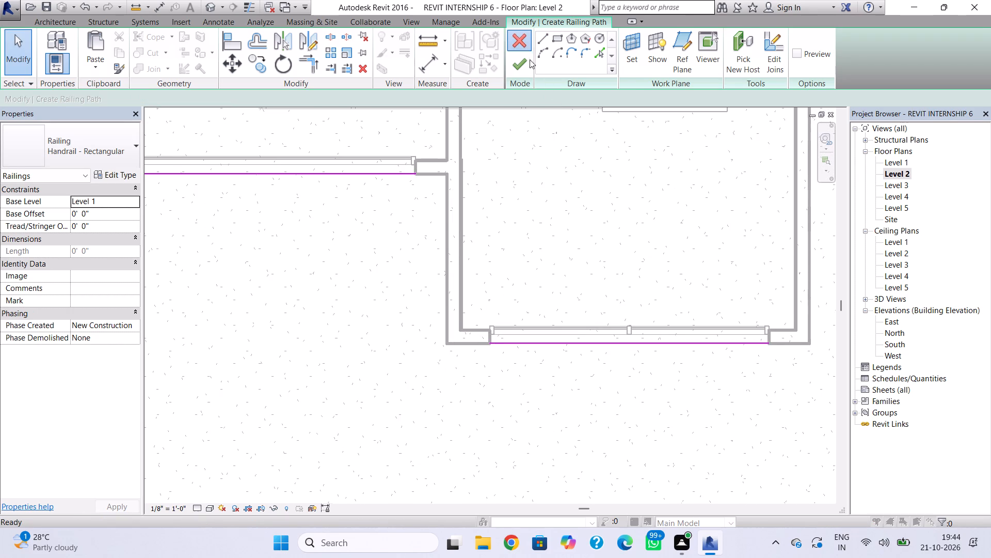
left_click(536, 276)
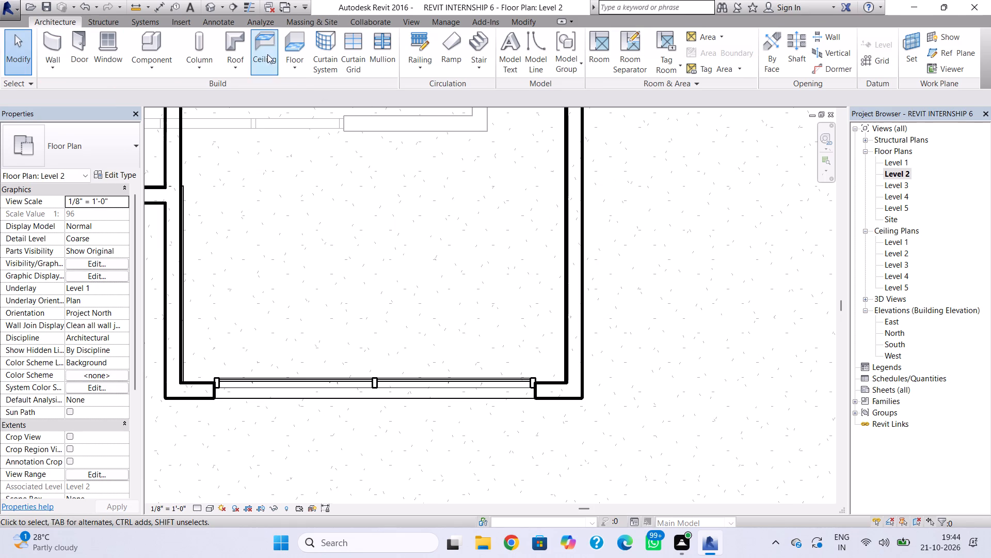
Create a Handrail - Rectangular railing 14' 0" long on Level 2, along the outer wall edge of the right block's front opening.
left_click(406, 45)
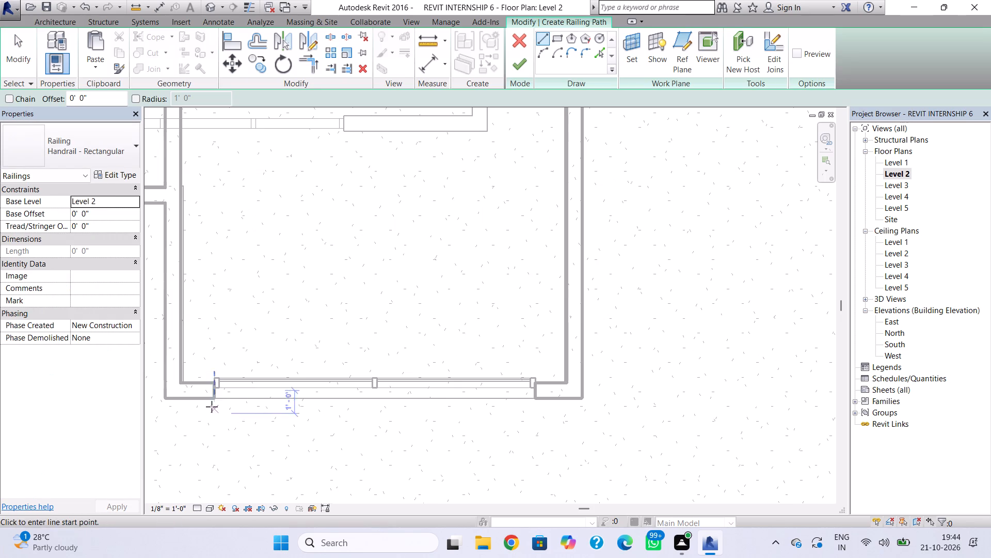
scroll(217, 397, "up", 3)
left_click(214, 398)
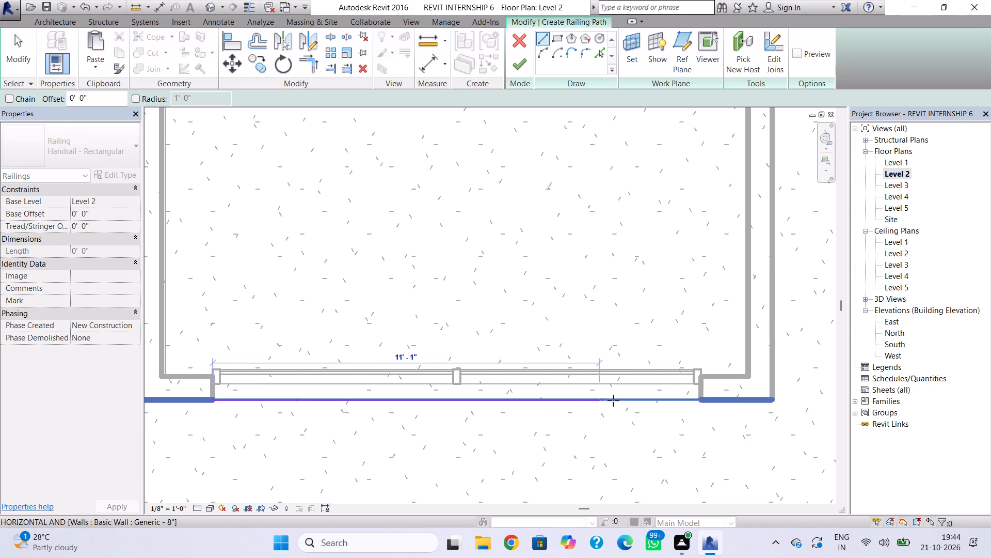
left_click(705, 398)
key("Escape")
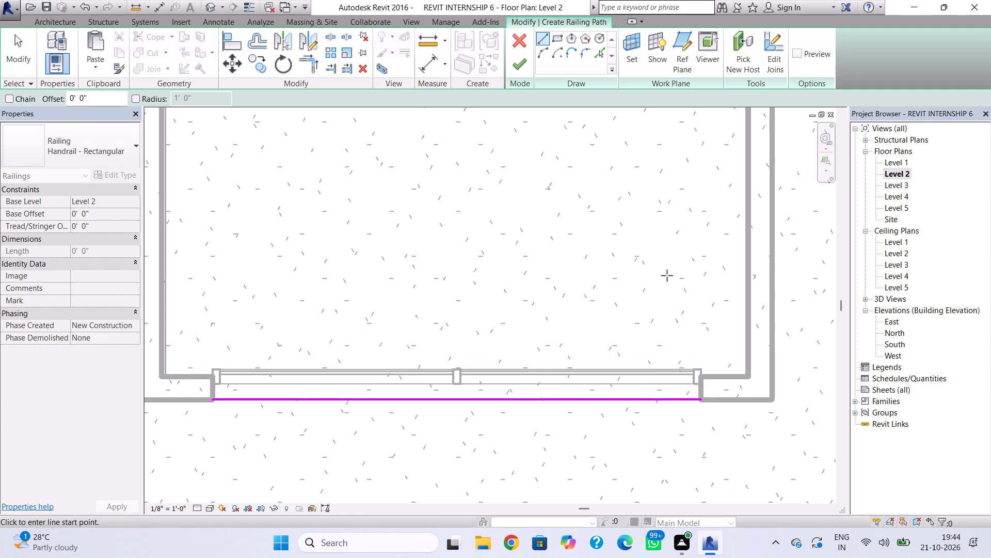
left_click(516, 65)
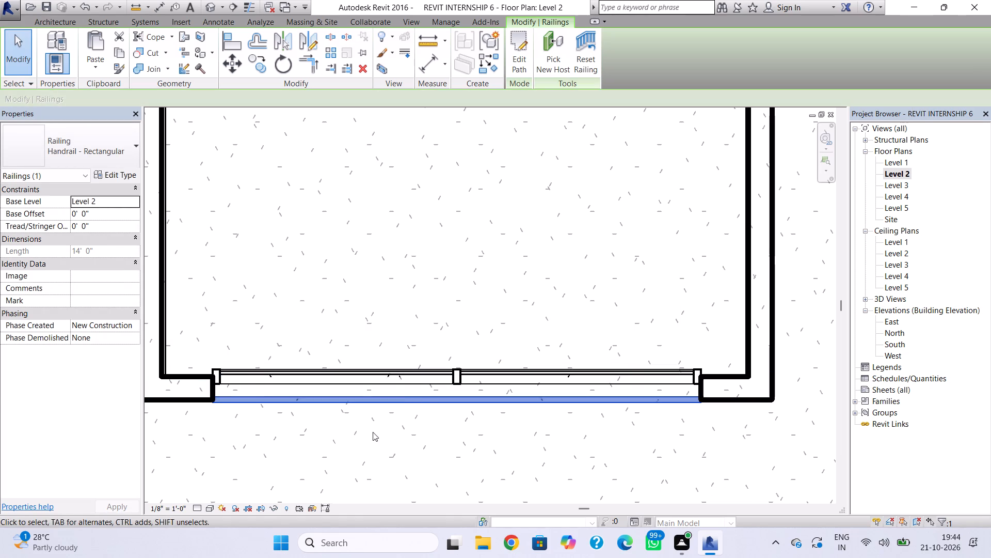
Create a Handrail - Rectangular railing about 25' 9" long on Level 2, along the outer edge of the left block's wide front opening.
scroll(373, 432, "down", 1)
middle_click_drag(373, 432, 577, 442)
middle_click_drag(393, 386, 637, 398)
scroll(393, 386, "down", 1)
scroll(525, 400, "down", 1)
middle_click_drag(525, 401, 647, 412)
scroll(642, 410, "down", 1)
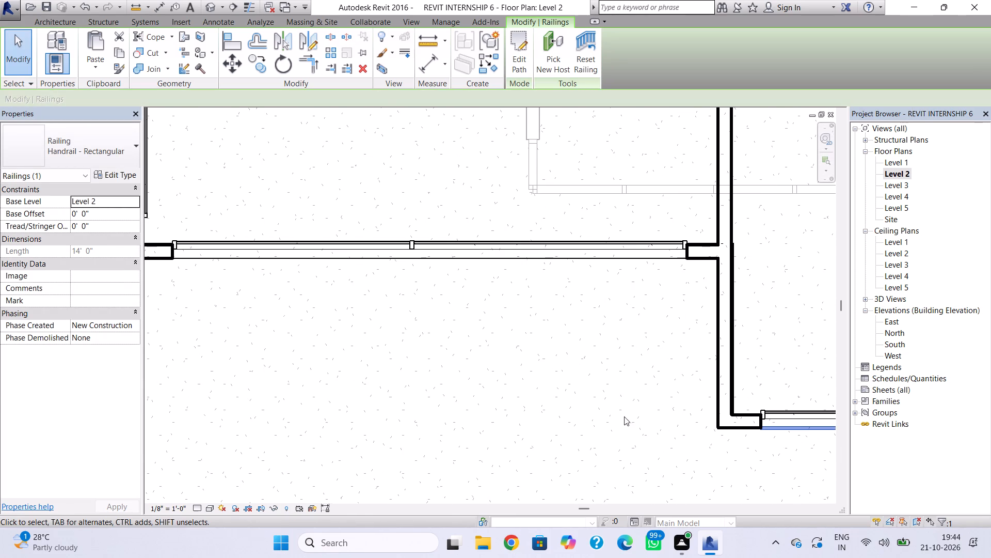
left_click(67, 20)
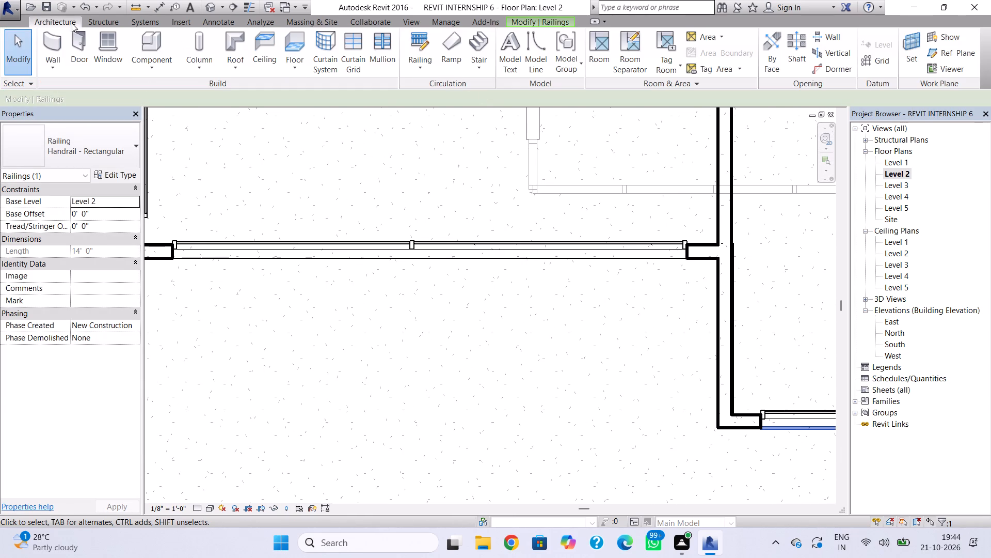
left_click(425, 34)
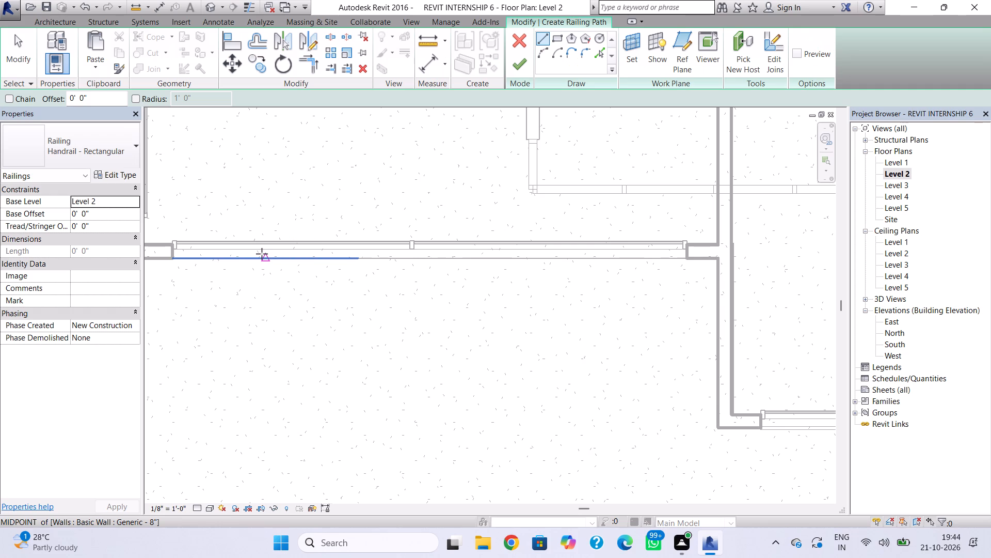
left_click(173, 255)
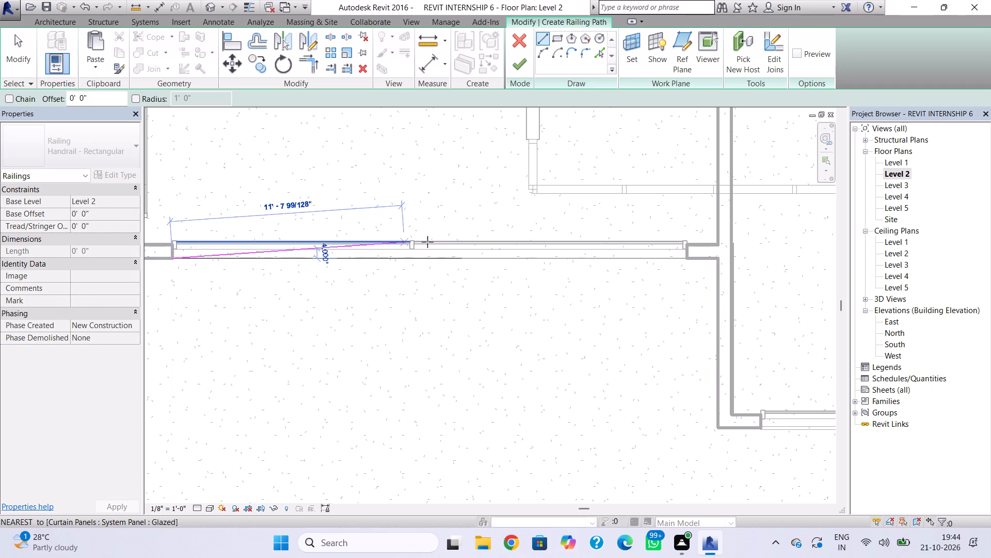
left_click(685, 259)
key("Escape")
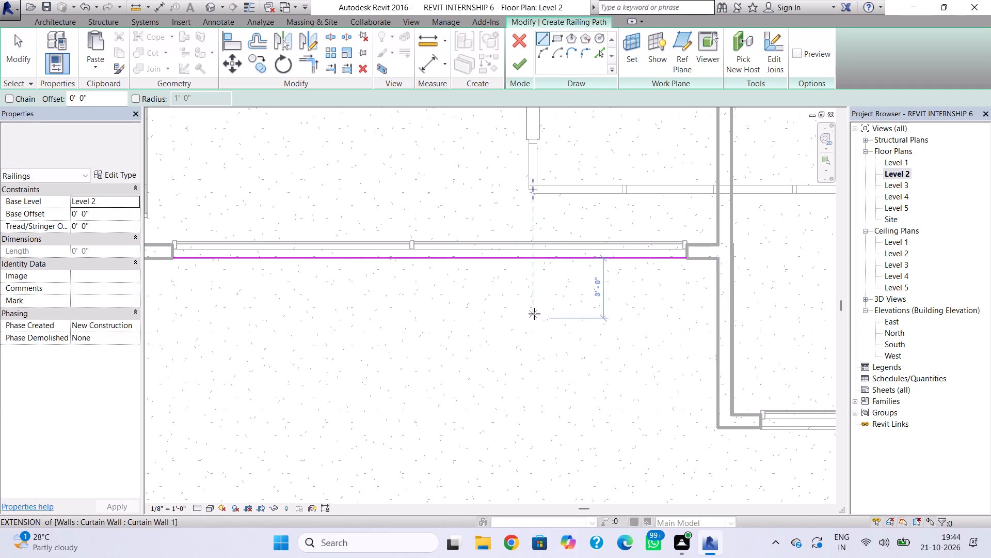
left_click(526, 71)
Create a Handrail - Rectangular railing 14' 6" long on Level 2, along the left end wall opening's outer edge, dismissing the notification card.
scroll(407, 363, "down", 2)
middle_click_drag(413, 374, 644, 435)
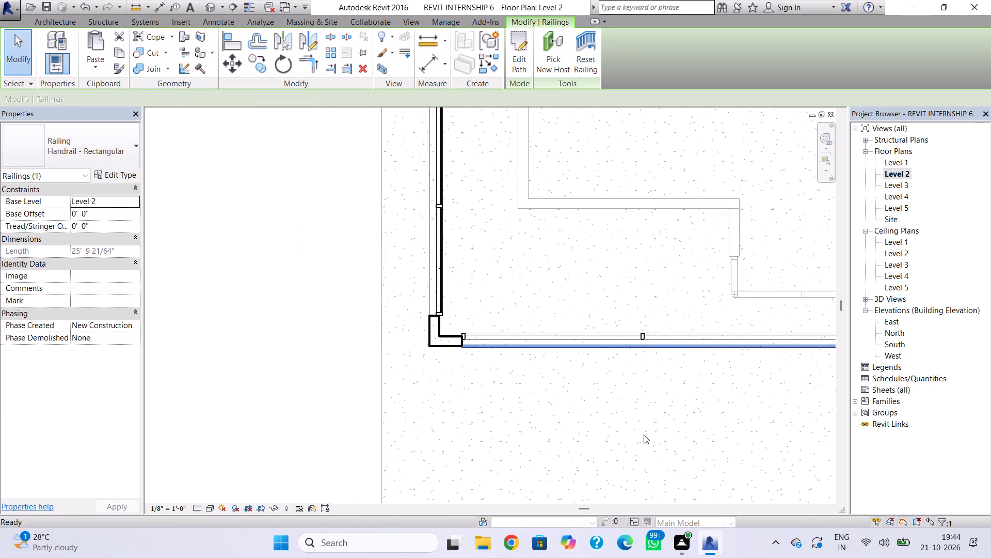
middle_click_drag(469, 263, 498, 467)
middle_click_drag(466, 425, 459, 324)
scroll(459, 324, "down", 1)
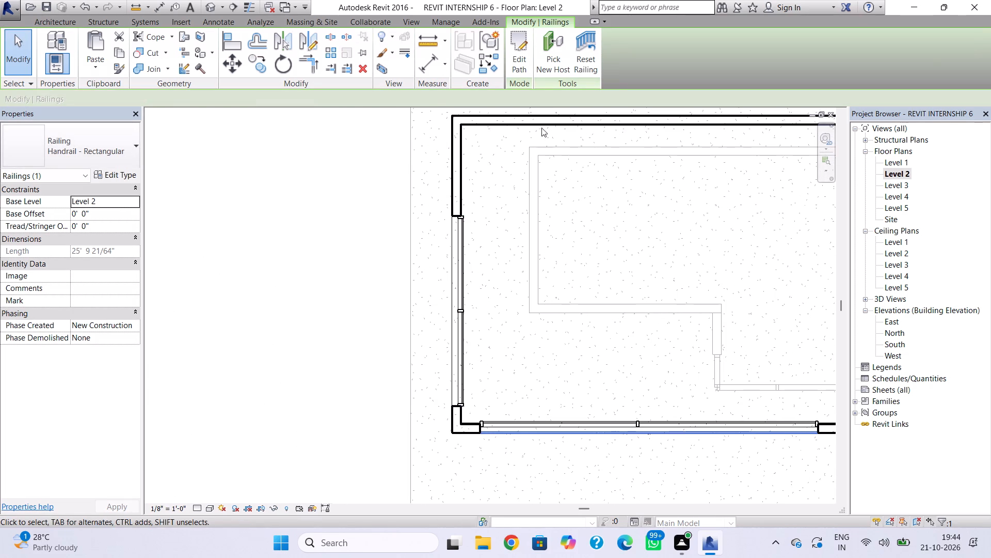
left_click(47, 27)
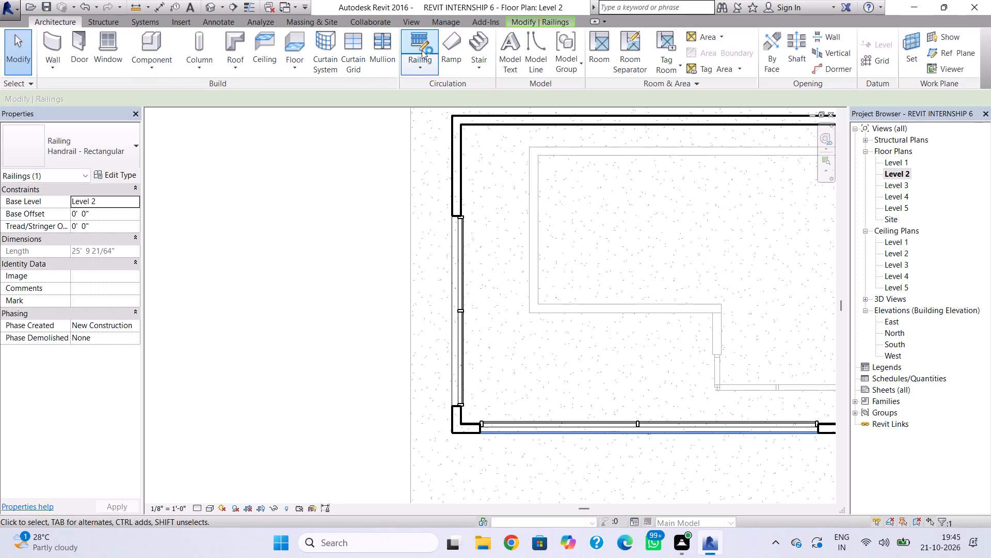
left_click(422, 50)
scroll(454, 220, "up", 4)
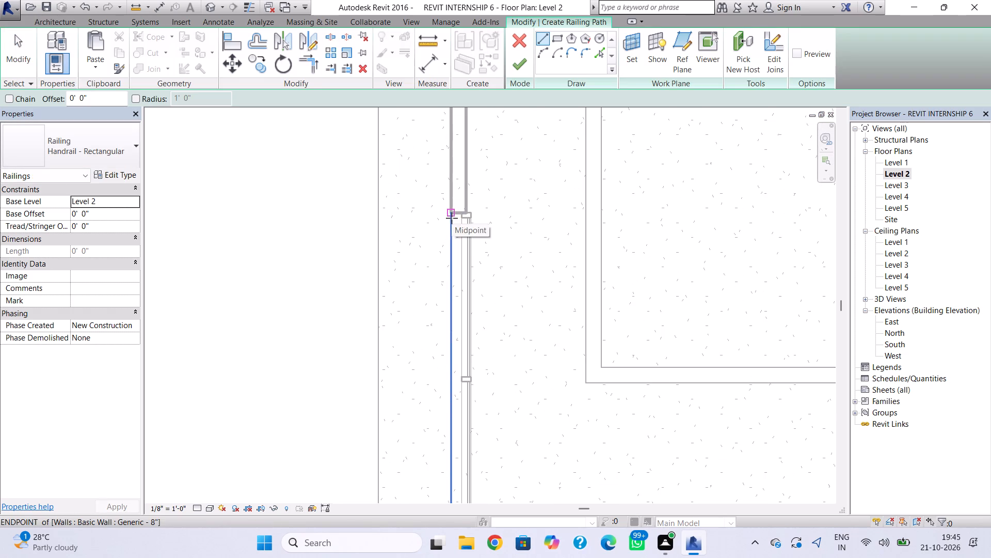
left_click(452, 213)
middle_click_drag(449, 409, 421, 266)
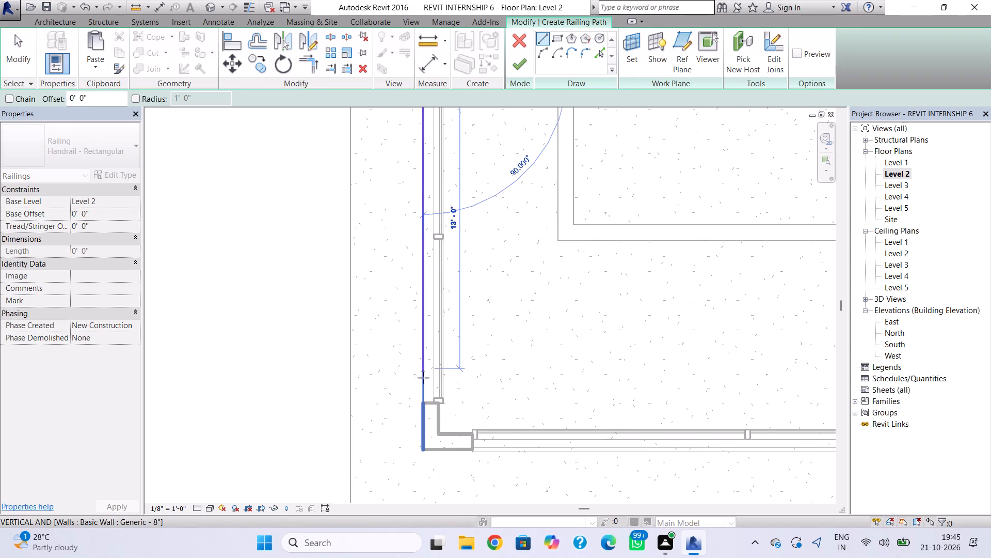
left_click(421, 400)
key("Escape")
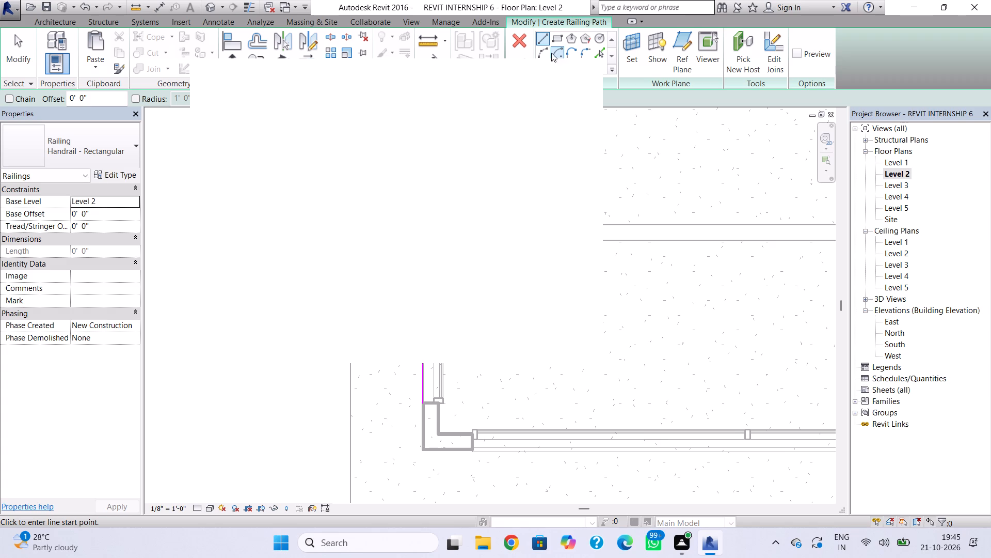
left_click(526, 57)
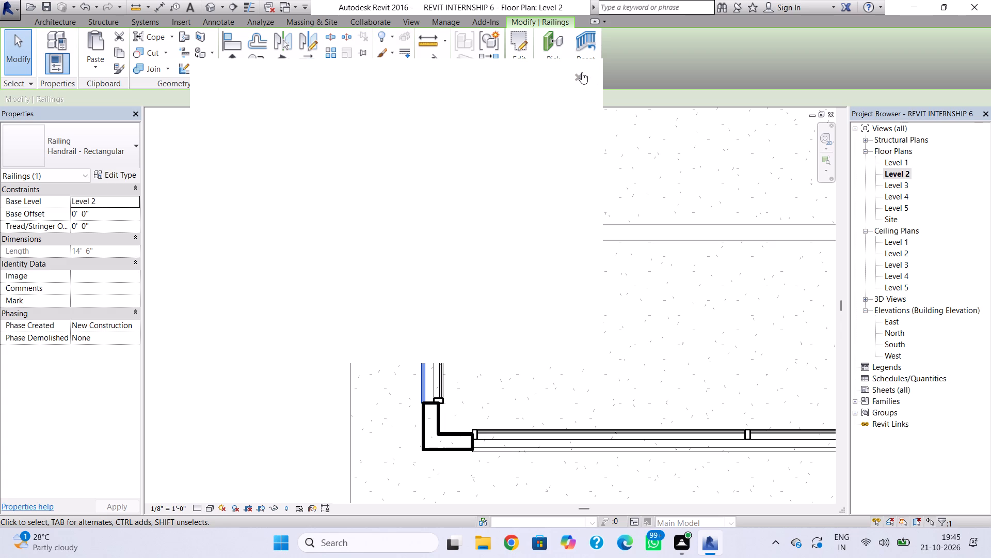
left_click(579, 74)
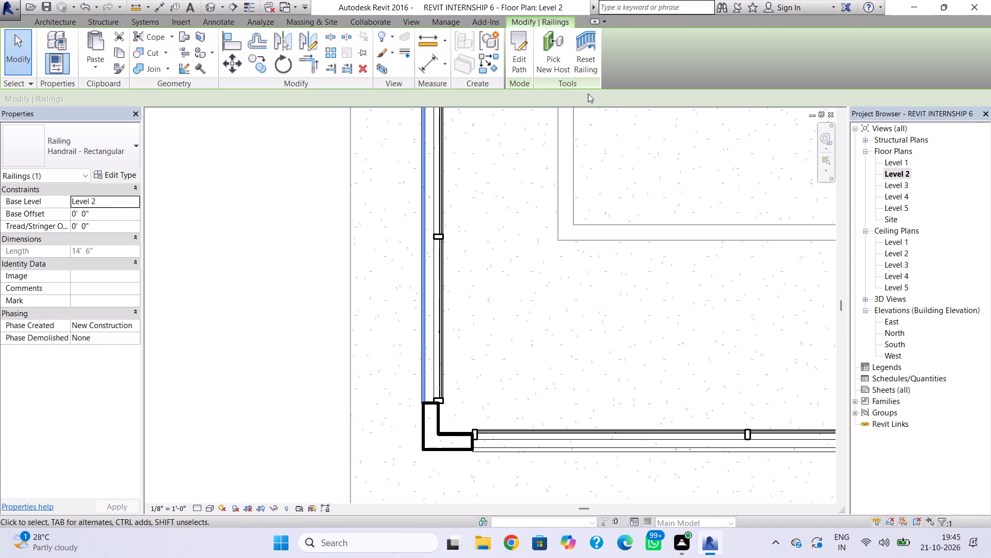
scroll(499, 261, "down", 2)
middle_click_drag(479, 303, 464, 374)
scroll(479, 309, "down", 1)
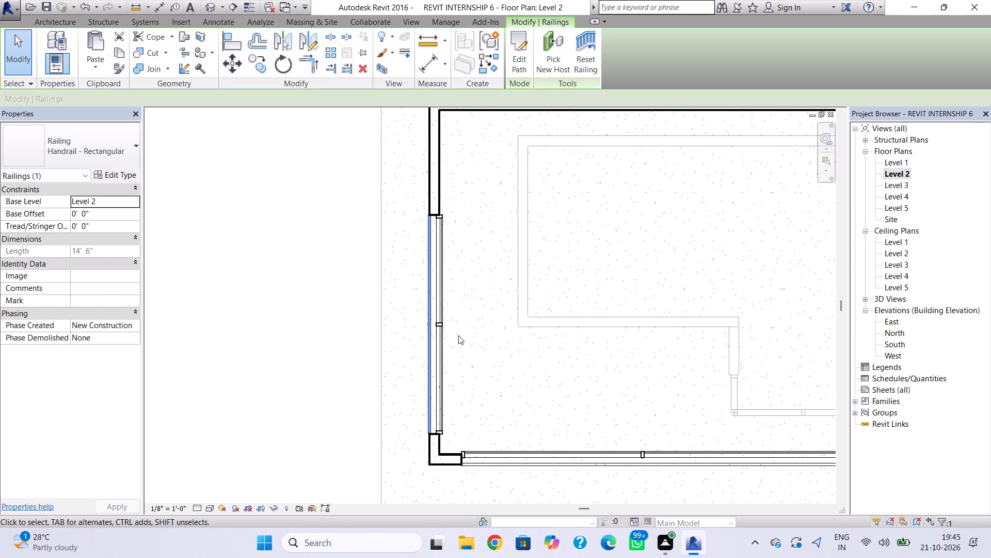
key("Escape")
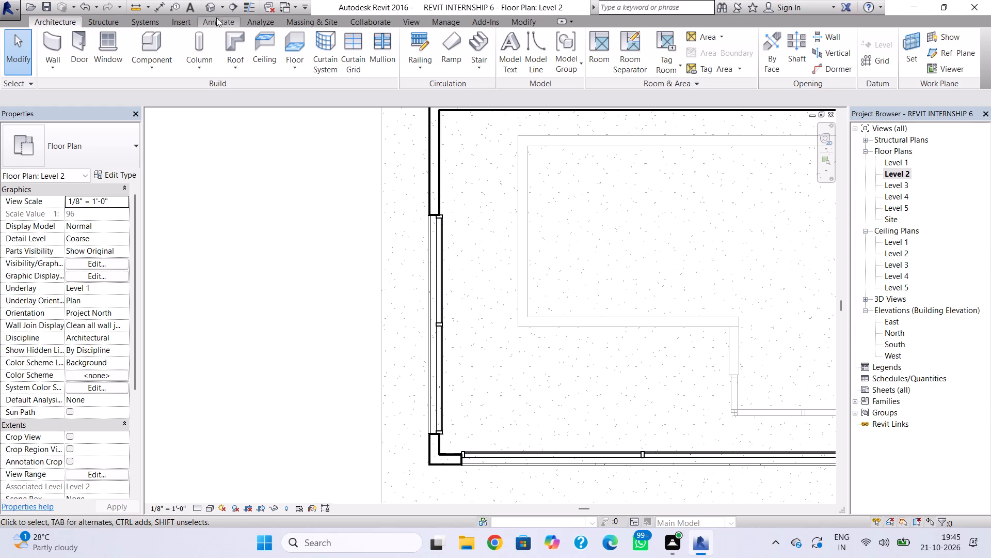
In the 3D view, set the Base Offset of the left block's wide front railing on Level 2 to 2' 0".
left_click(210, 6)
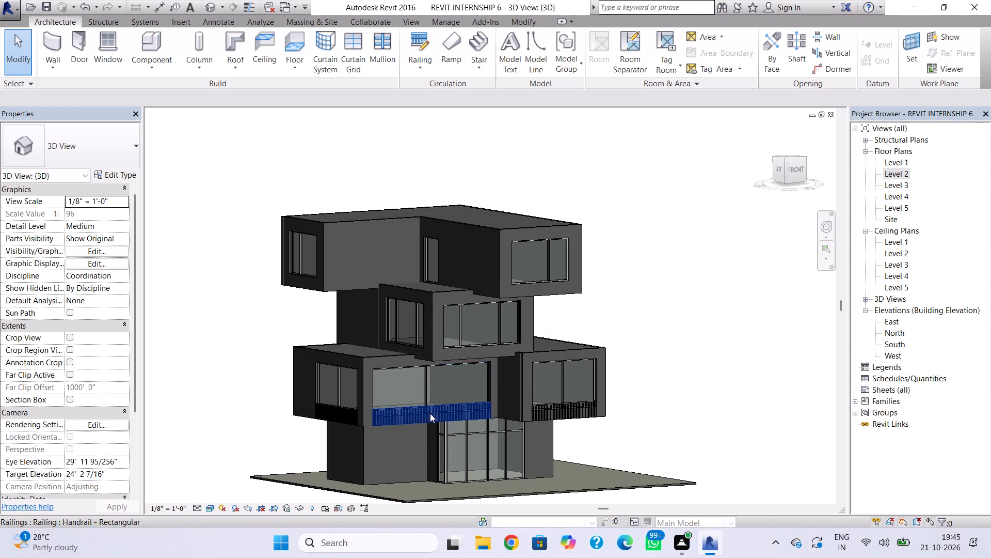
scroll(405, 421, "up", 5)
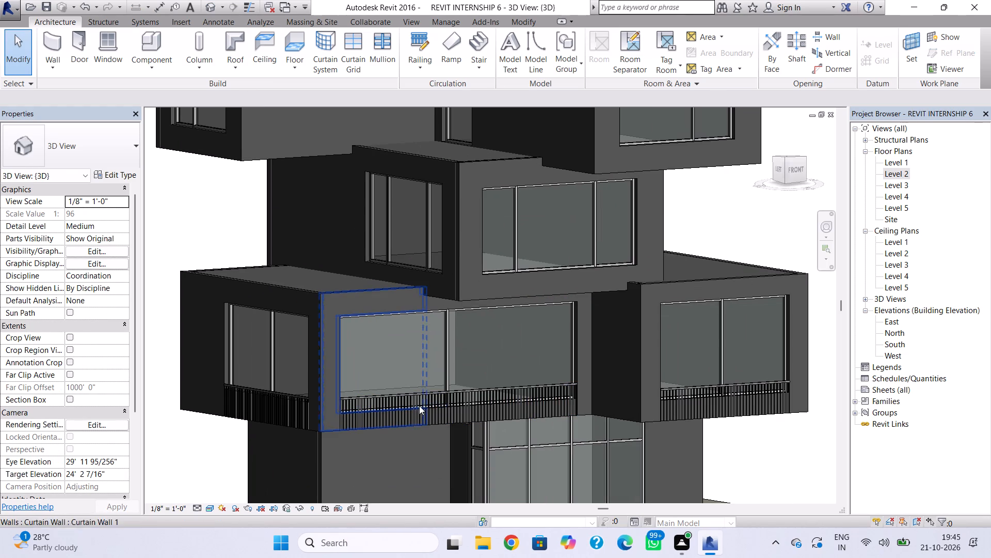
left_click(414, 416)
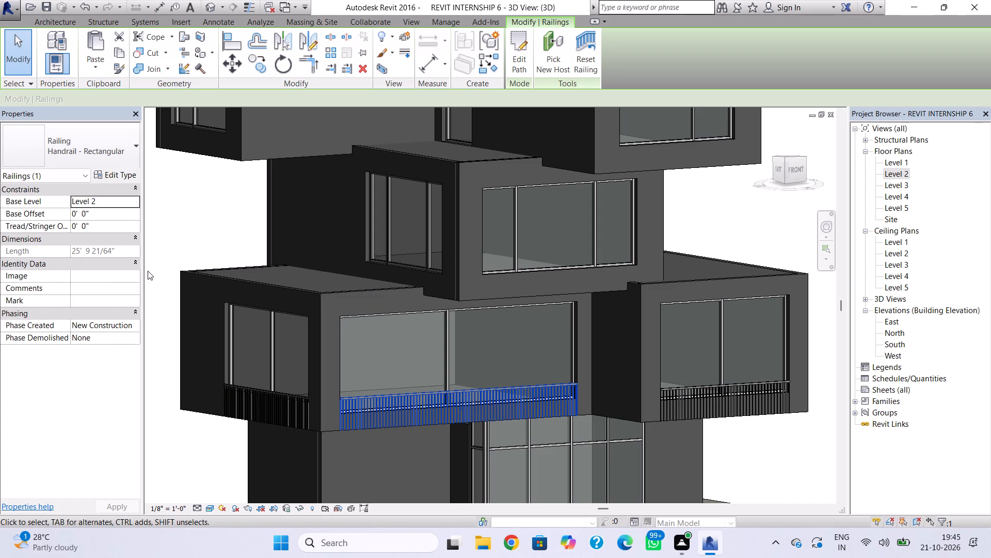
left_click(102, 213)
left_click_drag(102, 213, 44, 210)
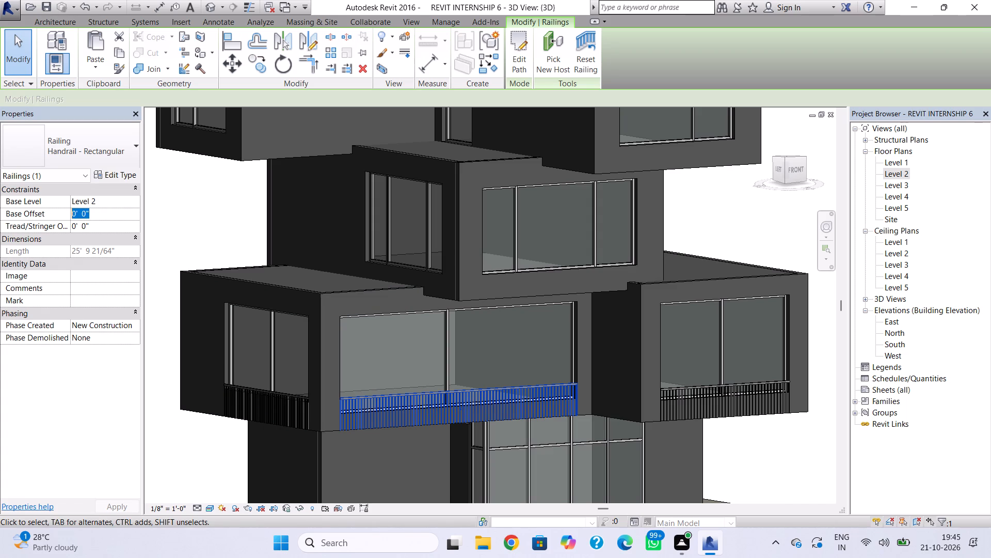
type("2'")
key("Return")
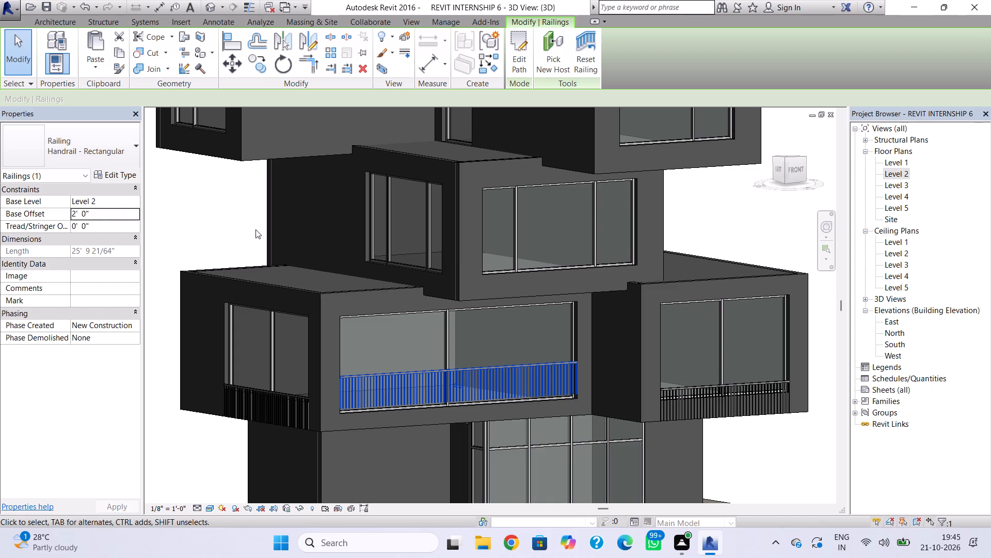
Set the Base Offset of the left block's wide front railing to 1' 0" and deselect it.
left_click(119, 215)
left_click_drag(118, 215, 40, 226)
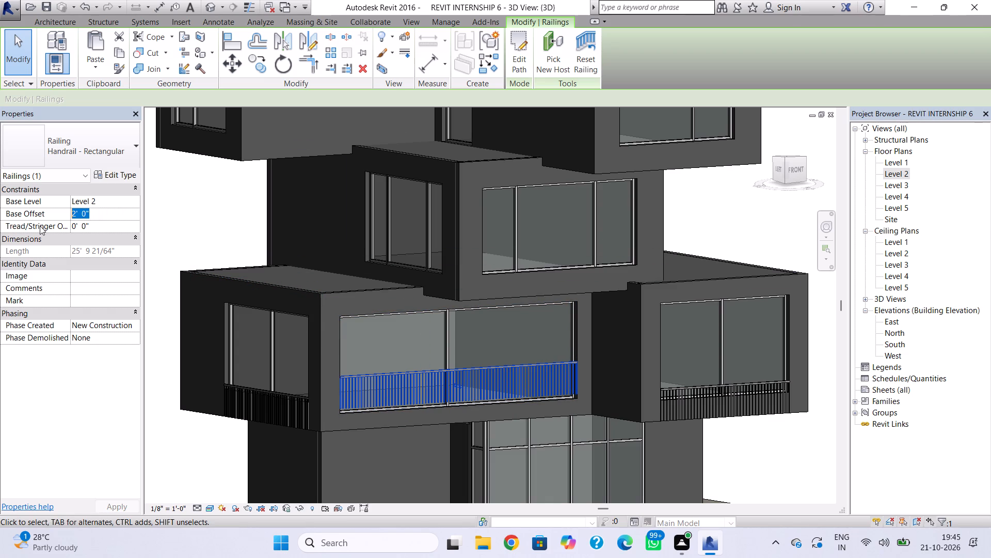
type("1'")
key("Return")
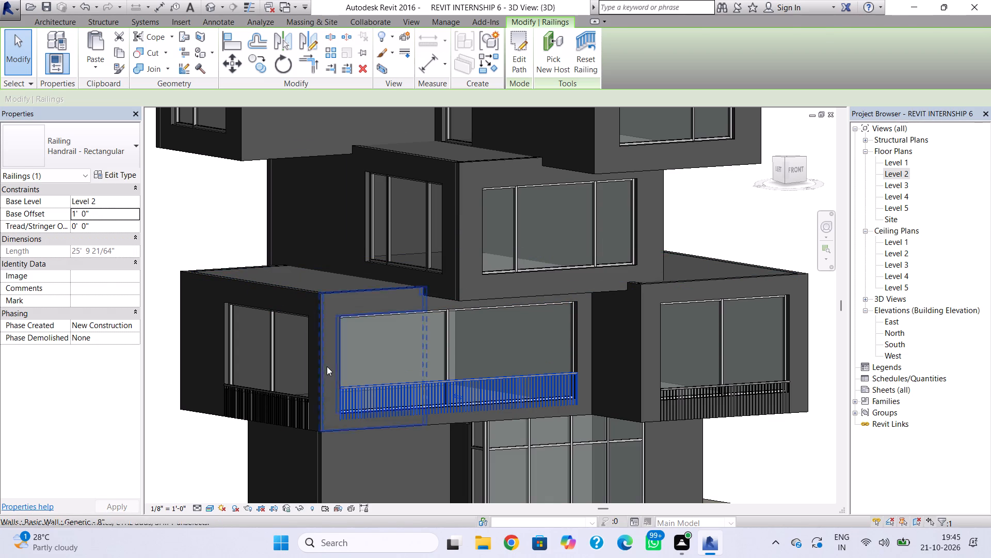
key("Escape")
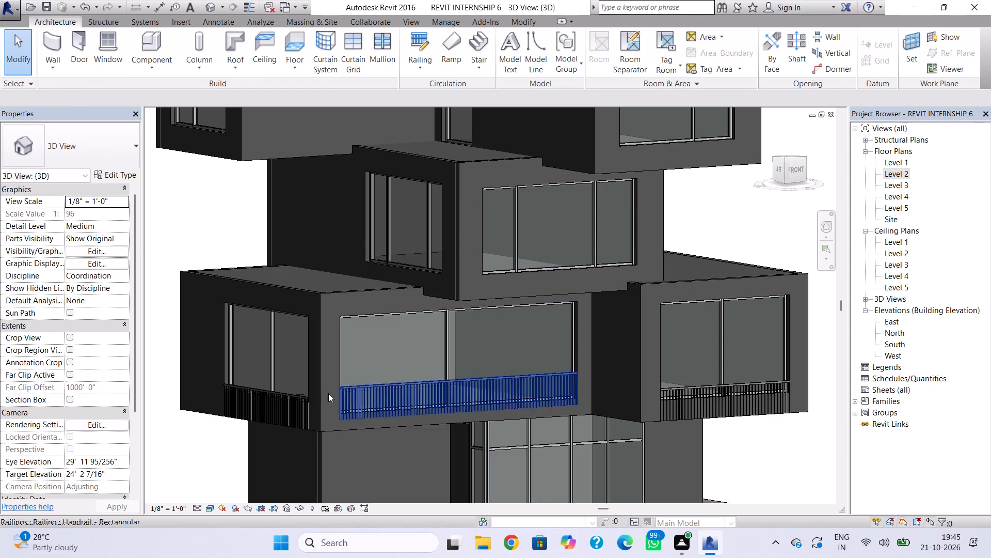
In the Level 2 floor plan, nudge the left block's wide front railing three increments inward from the wall's outer edge.
double_click(893, 172)
scroll(635, 439, "down", 2)
middle_click_drag(628, 431, 556, 369)
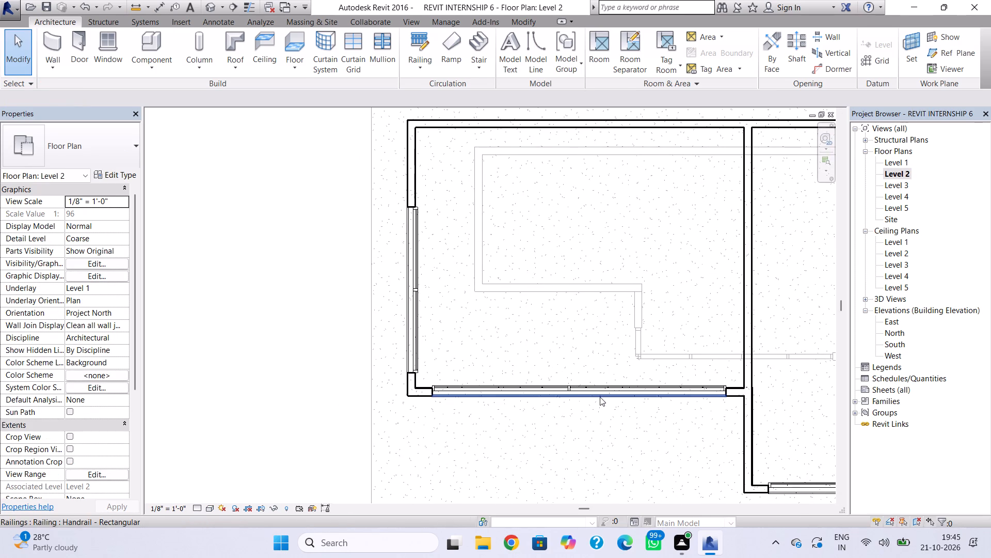
left_click(600, 396)
scroll(599, 406, "up", 7)
key("Up")
key("Up")
key("Up")
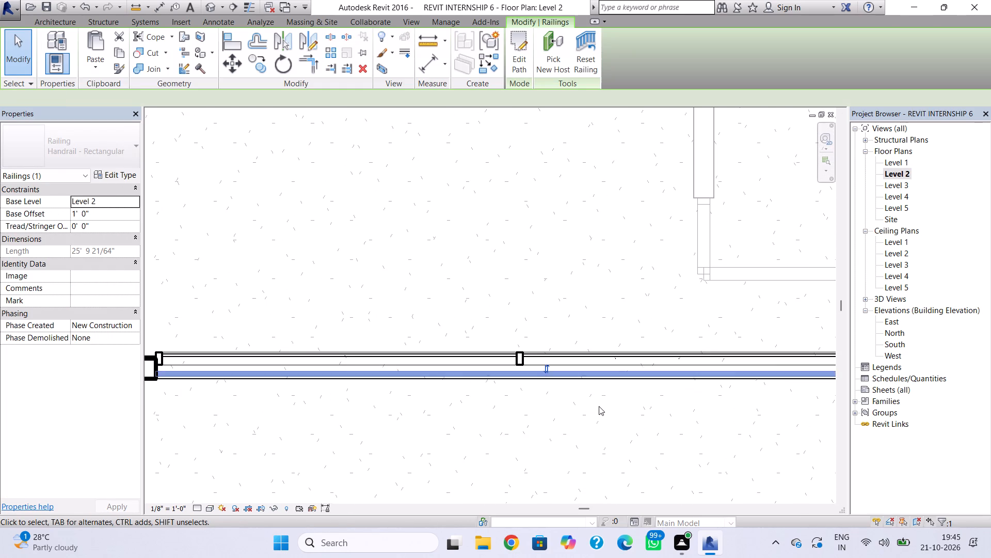
Nudge the right block's front railing slightly inward from the wall's outer edge on Level 2, fine-tuning its position within the wall thickness.
scroll(599, 406, "down", 3)
middle_click_drag(599, 410, 375, 343)
scroll(531, 380, "down", 2)
middle_click_drag(512, 376, 369, 323)
left_click(574, 414)
key("Up")
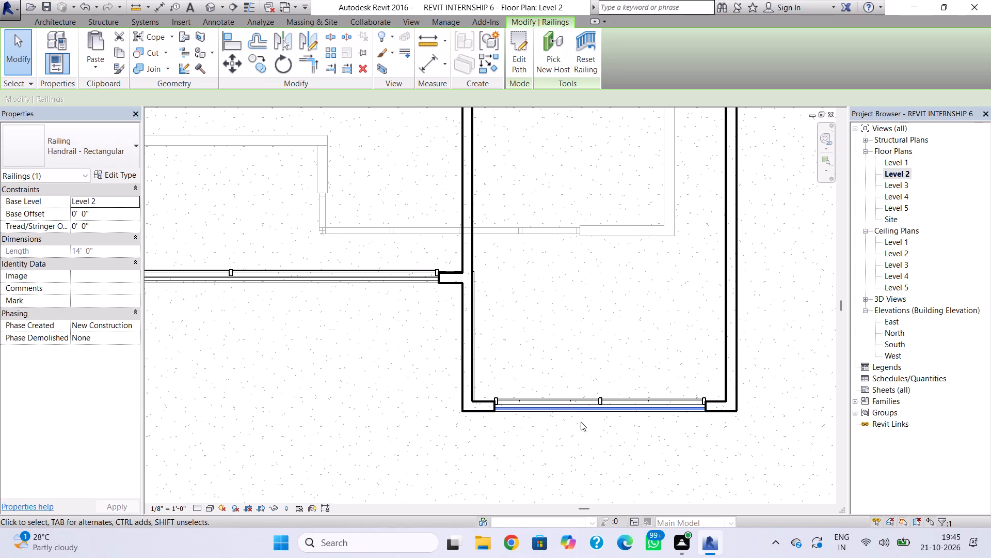
scroll(571, 415, "up", 2)
key("Up")
scroll(570, 415, "down", 2)
scroll(570, 409, "up", 3)
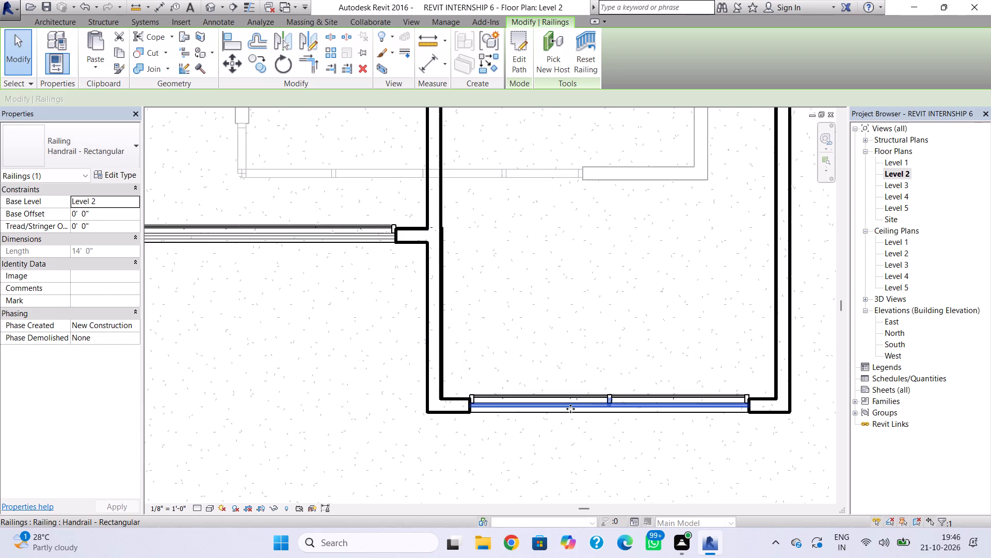
scroll(570, 409, "up", 2)
key("Down")
scroll(559, 405, "down", 8)
scroll(257, 328, "down", 4)
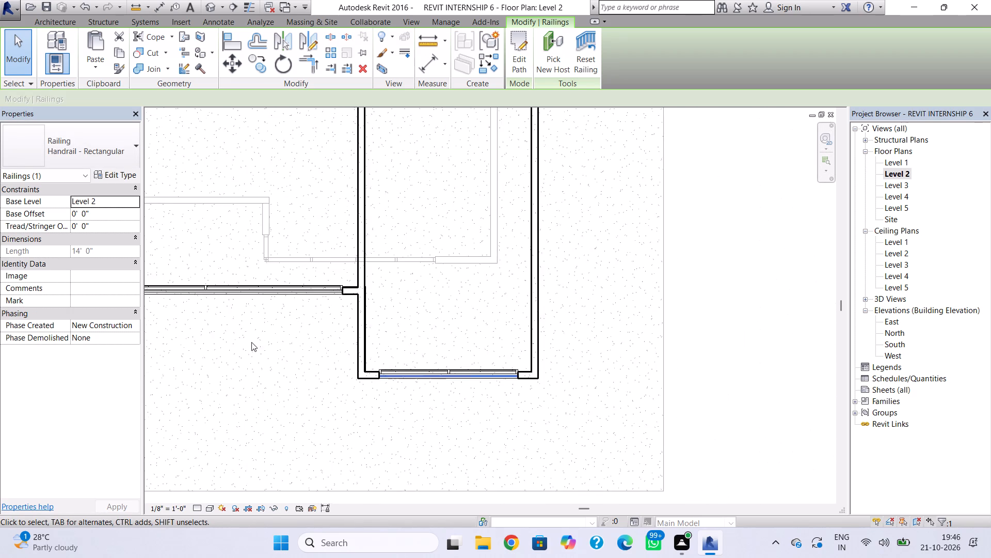
Nudge the left end wall railing on Level 2 two increments inward from the wall's outer edge.
scroll(251, 342, "down", 1)
middle_click_drag(252, 344, 453, 371)
scroll(297, 334, "up", 5)
scroll(284, 283, "up", 3)
left_click(283, 283)
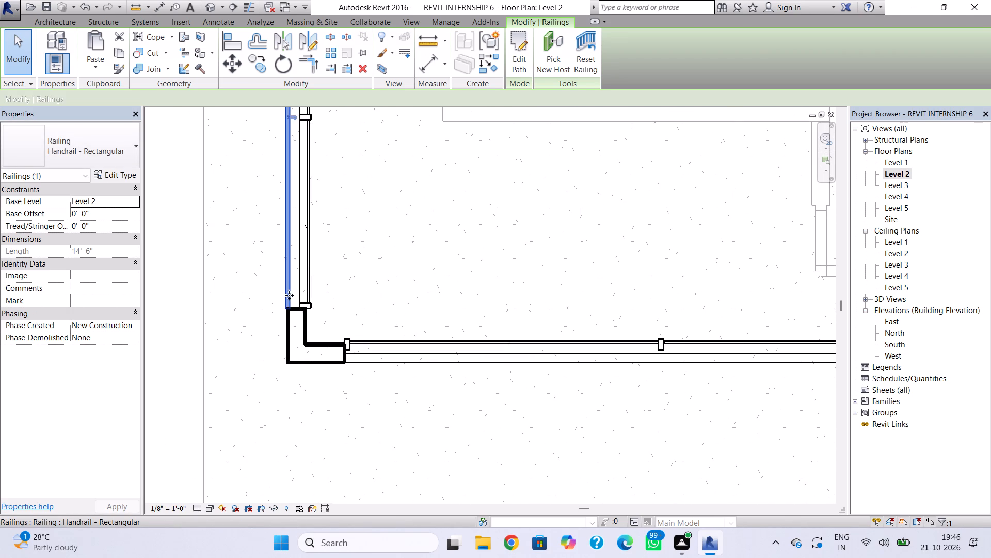
key("Right")
key("Right")
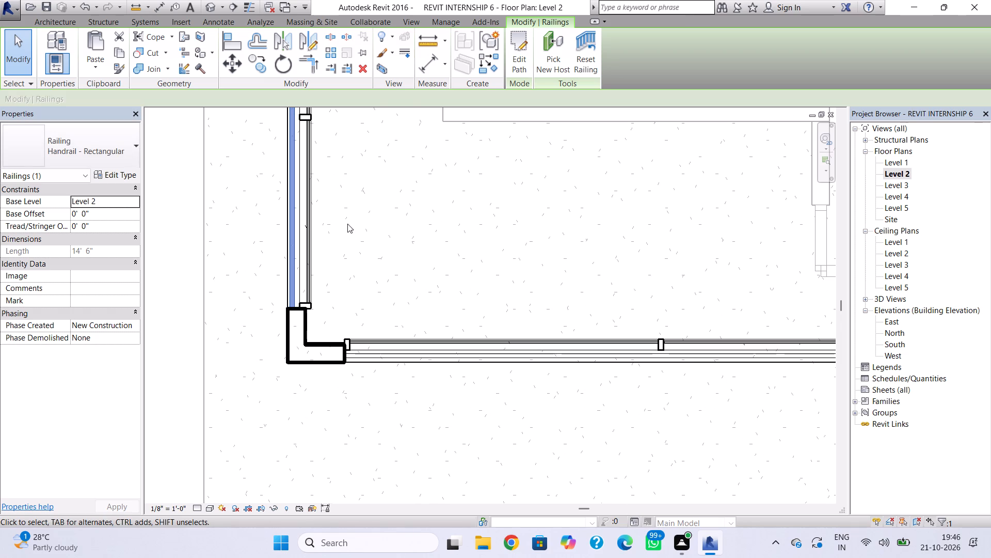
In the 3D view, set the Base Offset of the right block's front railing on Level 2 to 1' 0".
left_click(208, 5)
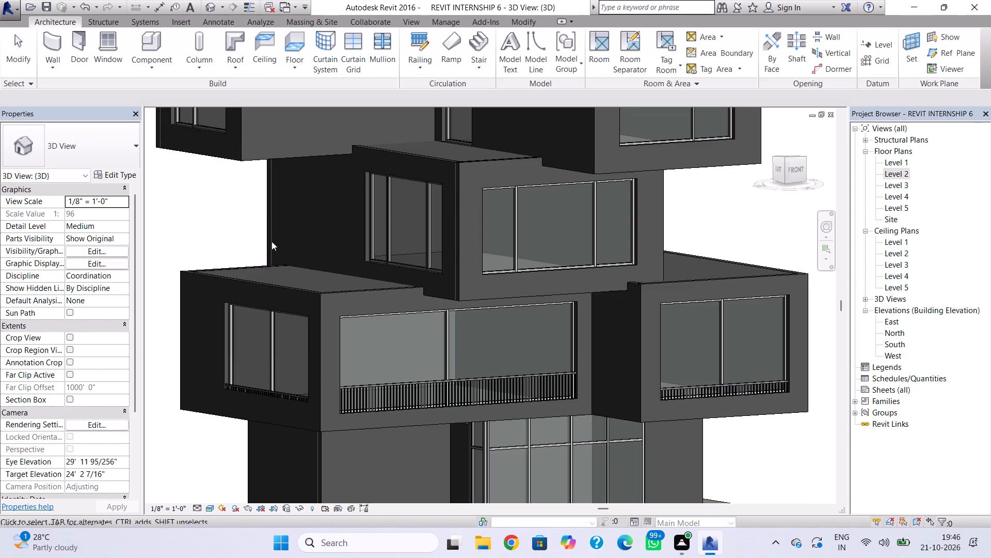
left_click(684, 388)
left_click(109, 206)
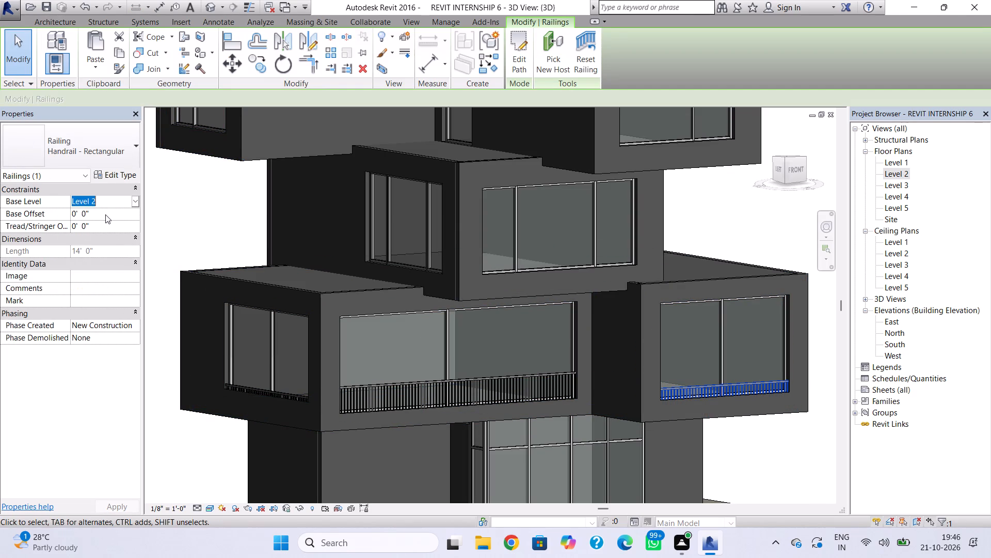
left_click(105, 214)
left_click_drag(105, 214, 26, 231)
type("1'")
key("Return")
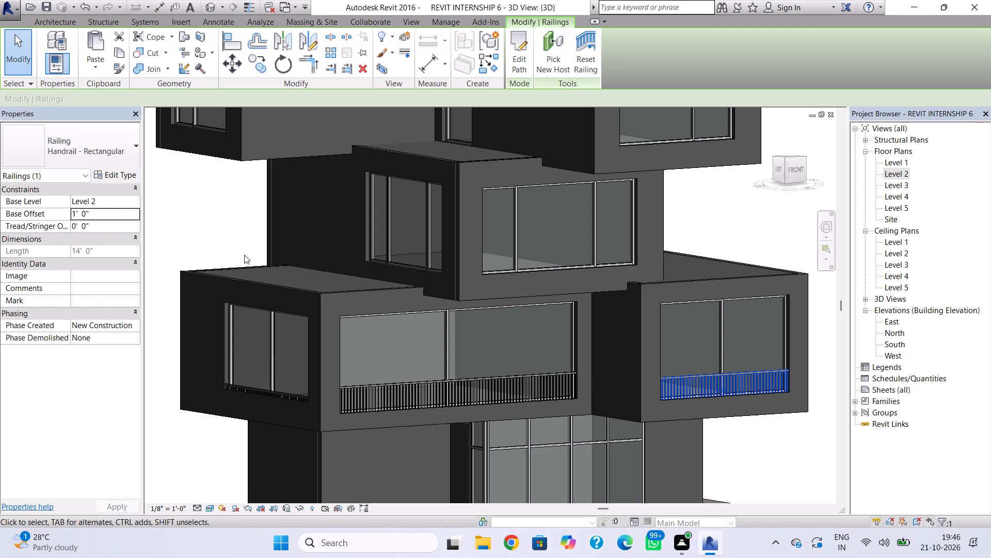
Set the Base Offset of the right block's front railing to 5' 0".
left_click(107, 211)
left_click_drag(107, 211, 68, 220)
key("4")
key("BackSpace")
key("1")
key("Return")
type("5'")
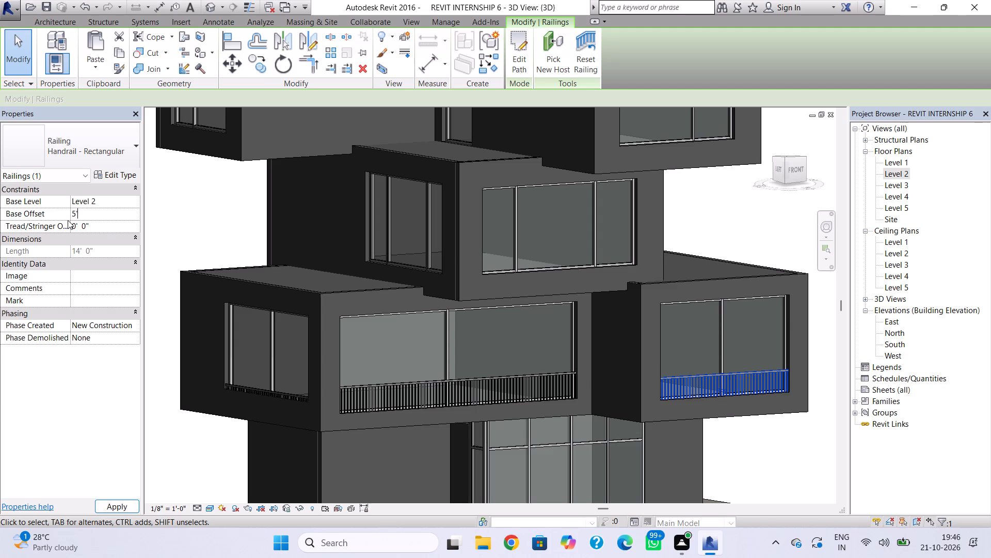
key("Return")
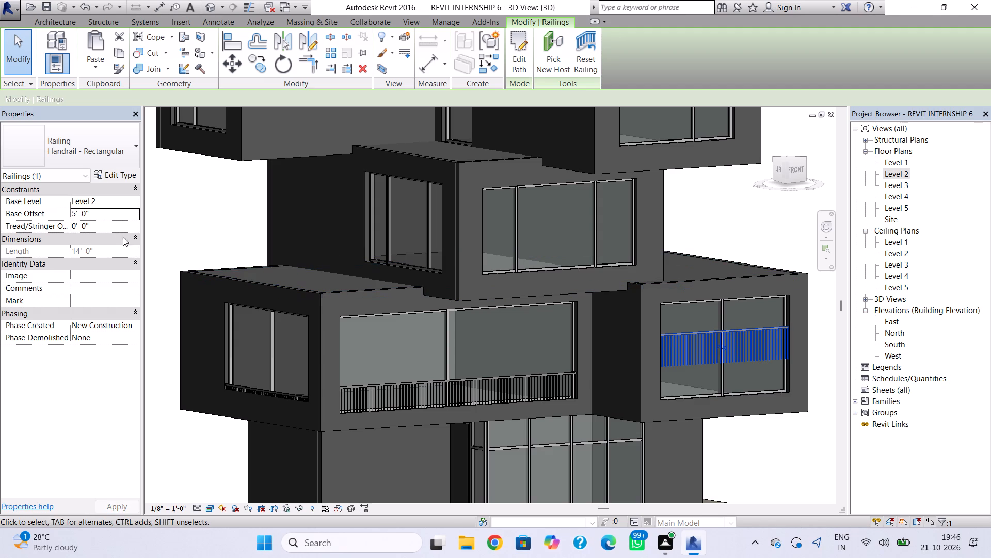
Set the Base Offset of the right block's front railing to 1' 6".
left_click(104, 214)
left_click_drag(103, 214, 38, 235)
type("1.5'")
key("Return")
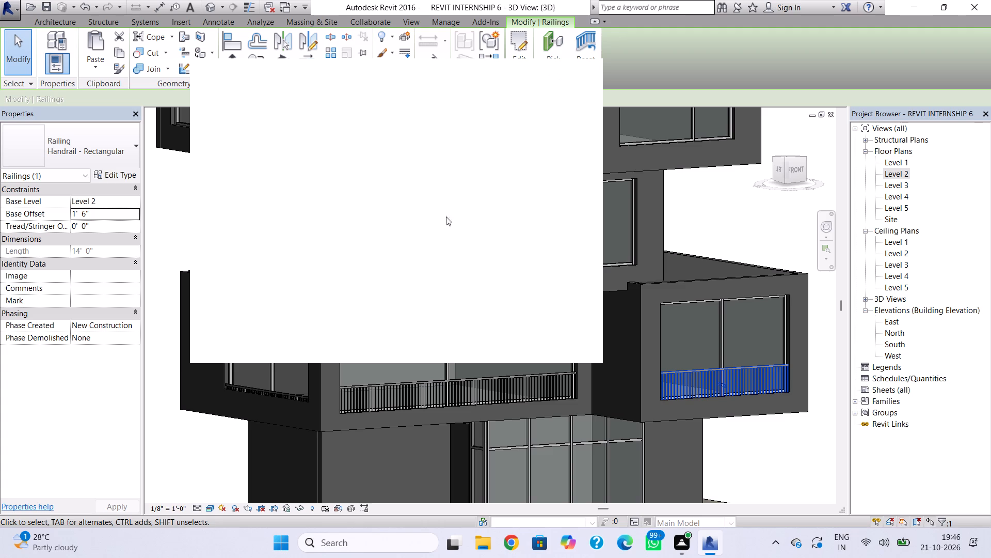
Set the Base Offset of the left end wall railing on Level 2 to 1' 6", and dismiss the blank notification card.
middle_click_drag(316, 428, 332, 446)
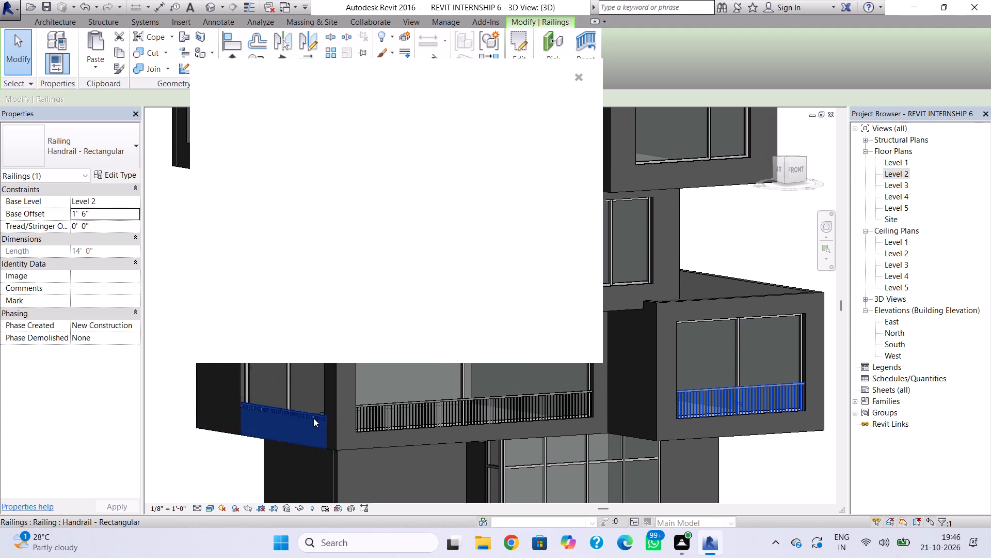
left_click(309, 417)
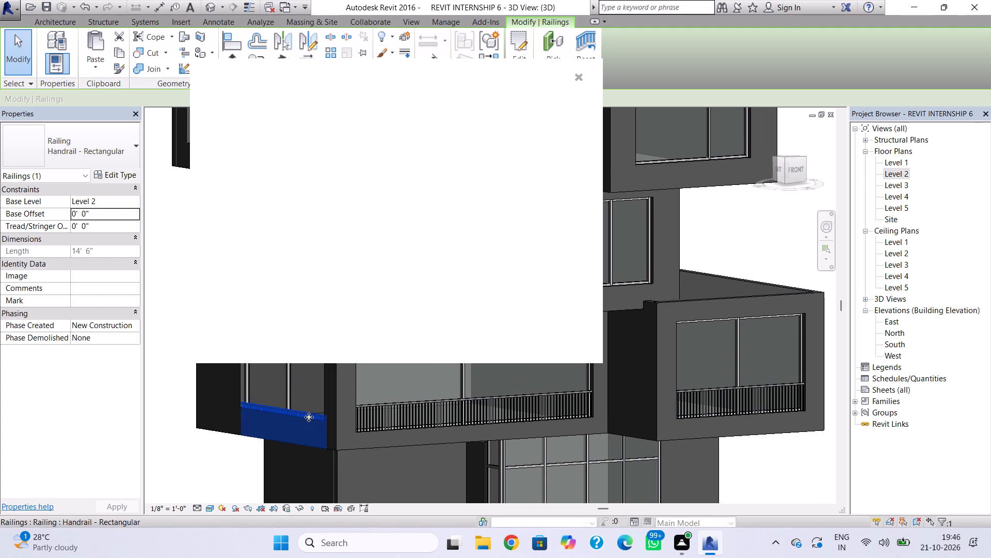
left_click(114, 213)
left_click_drag(114, 213, 38, 227)
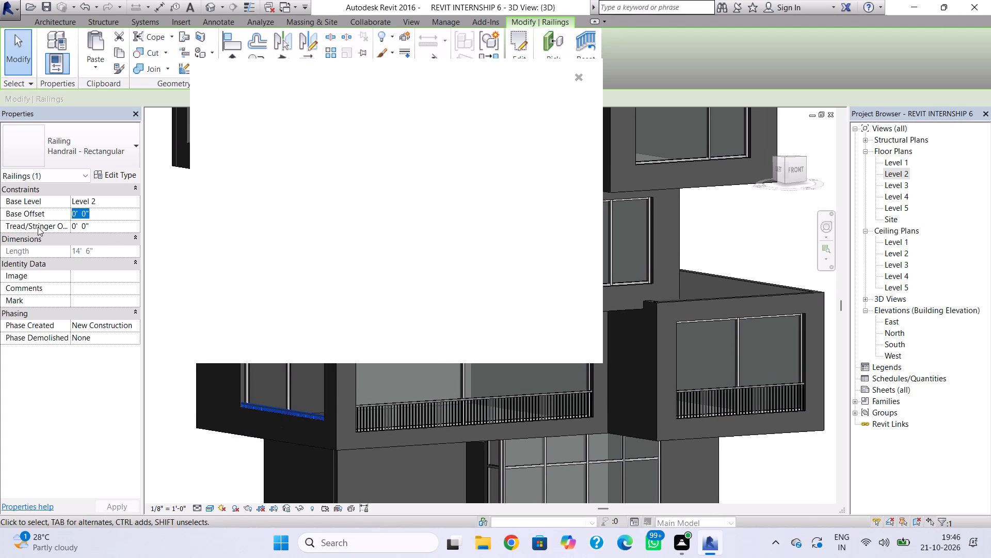
type("1.5'")
key("Return")
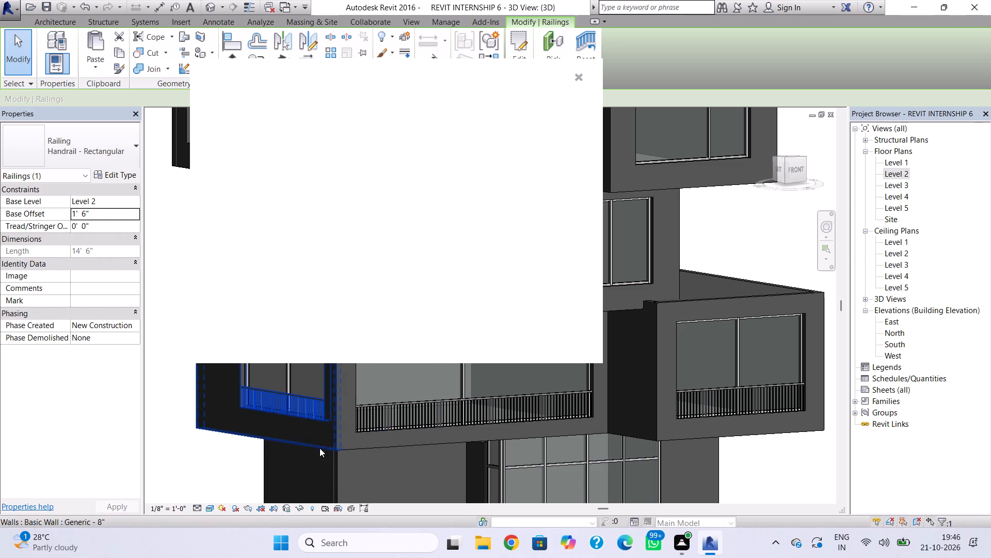
key("Escape")
left_click(581, 74)
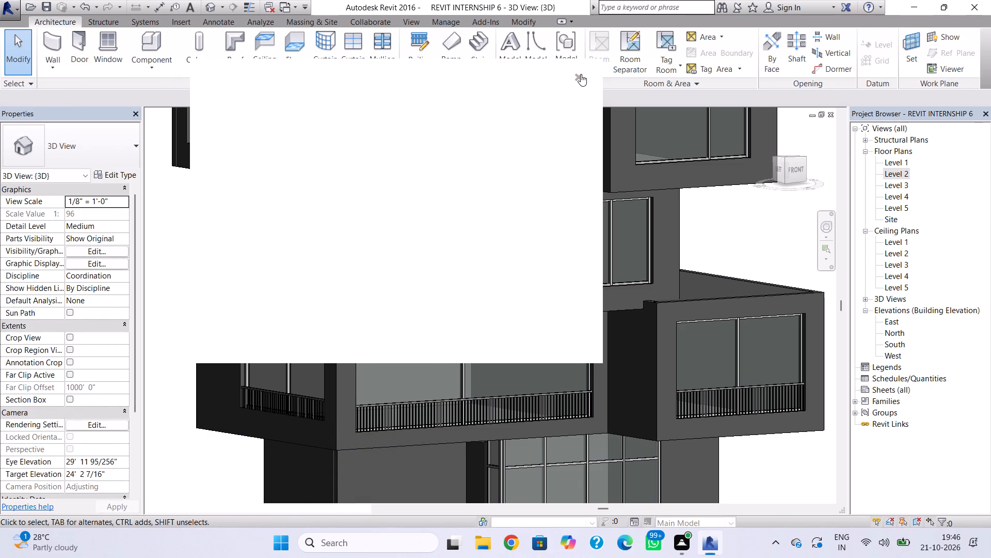
Create a Handrail - Rectangular railing 16' 10" long on Level 3, along the outer wall edge of the front opening.
middle_click_drag(602, 377, 565, 447)
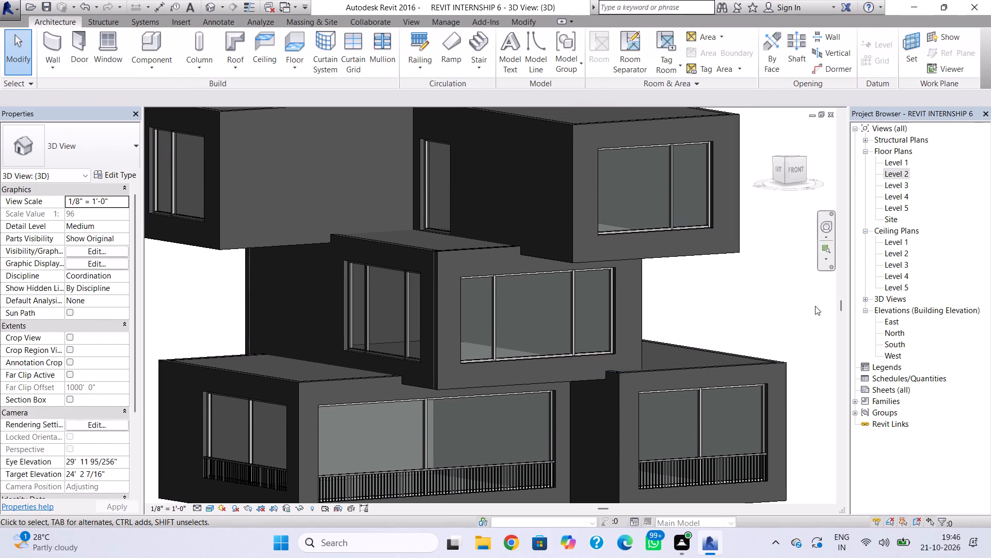
scroll(713, 352, "down", 1)
middle_click_drag(713, 352, 696, 301)
double_click(903, 182)
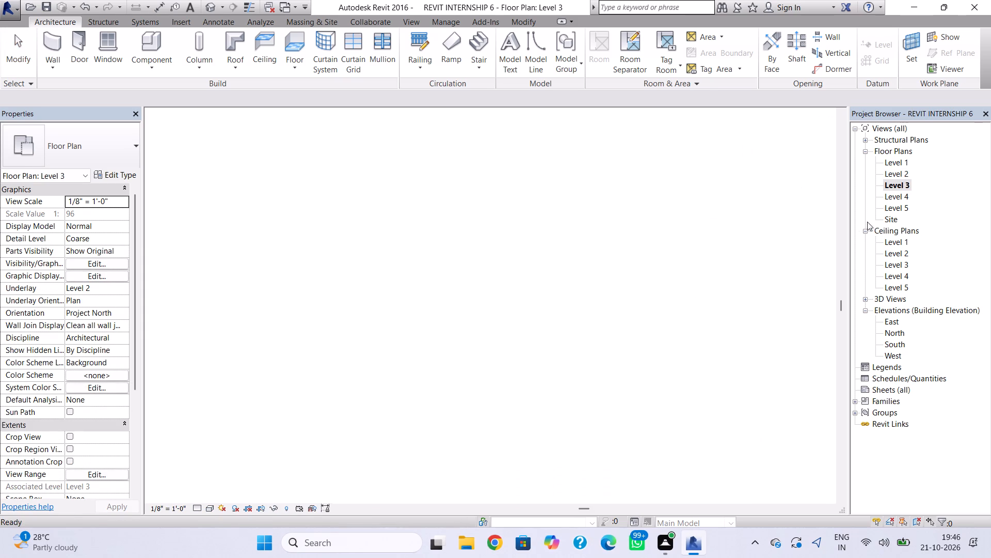
scroll(556, 377, "down", 2)
middle_click_drag(554, 372, 551, 247)
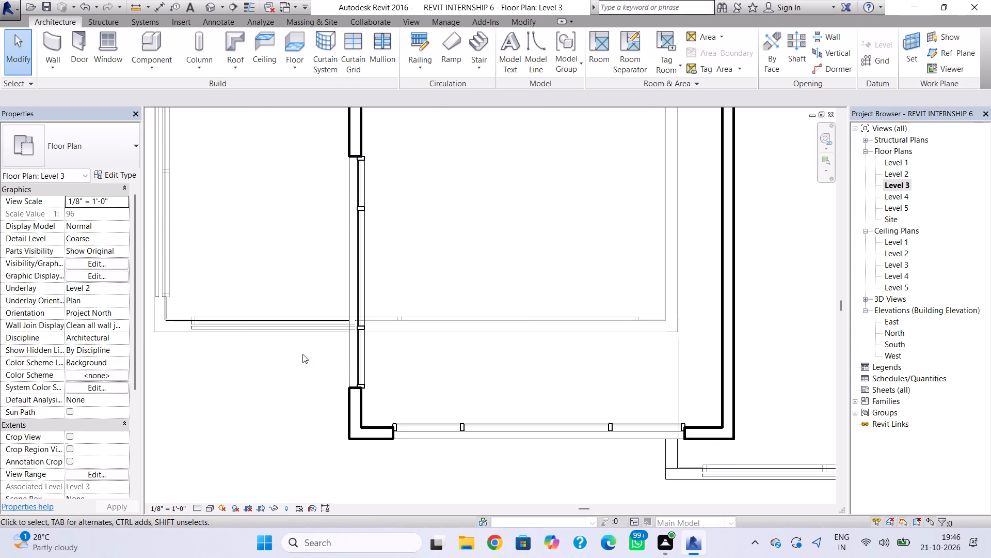
left_click(413, 36)
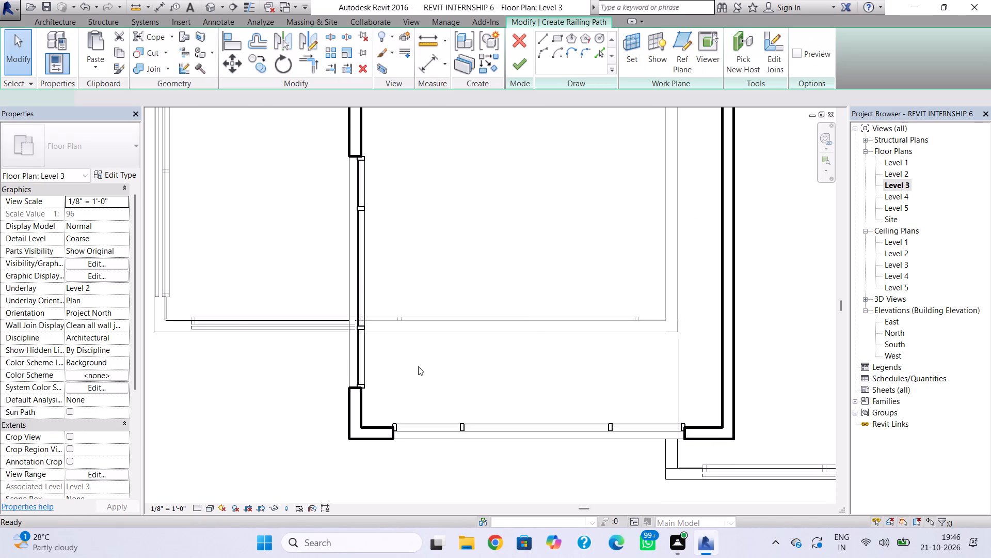
scroll(389, 438, "up", 6)
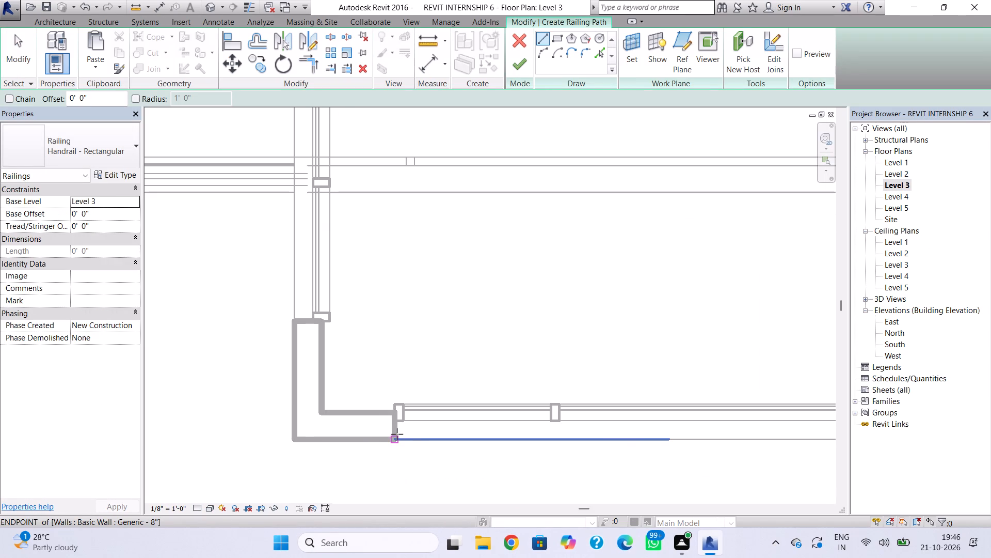
left_click(397, 438)
middle_click_drag(643, 446, 254, 392)
scroll(254, 392, "down", 1)
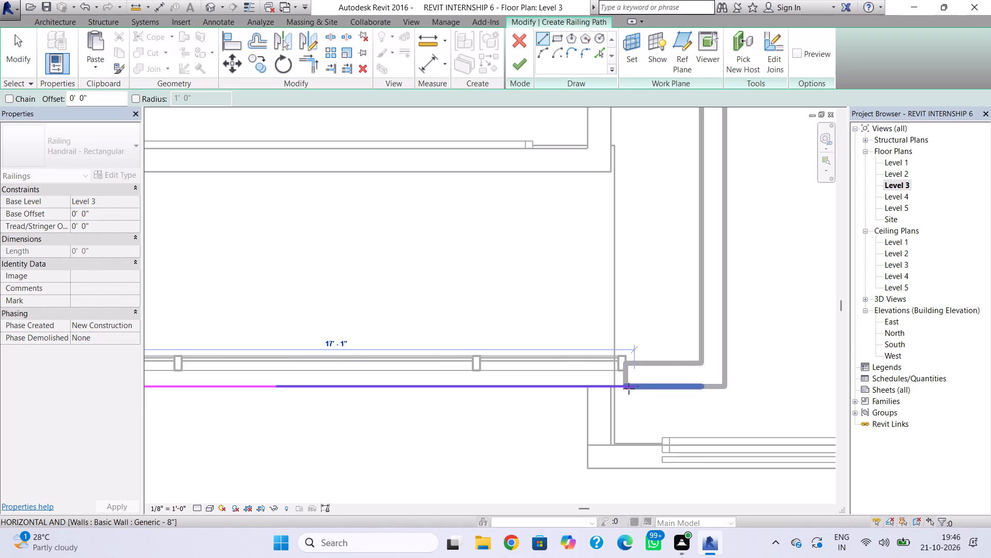
left_click(626, 387)
key("Escape")
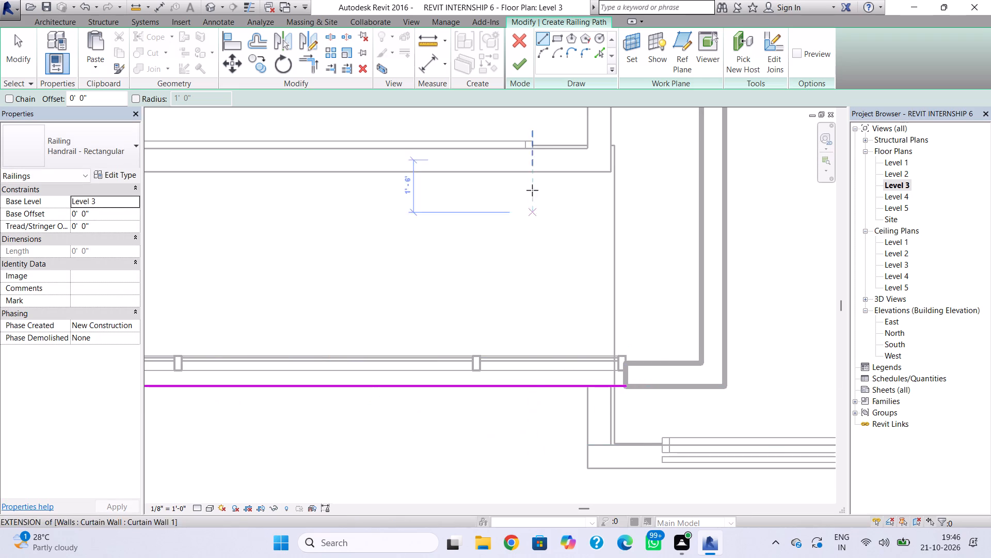
left_click(523, 67)
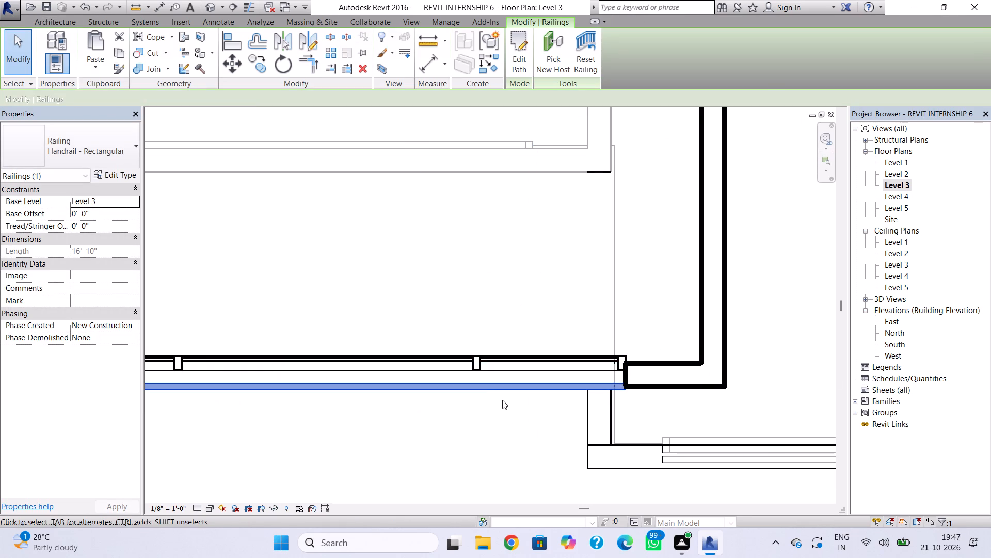
Nudge the Level 3 front opening railing inward from the outer wall edge.
key("Up")
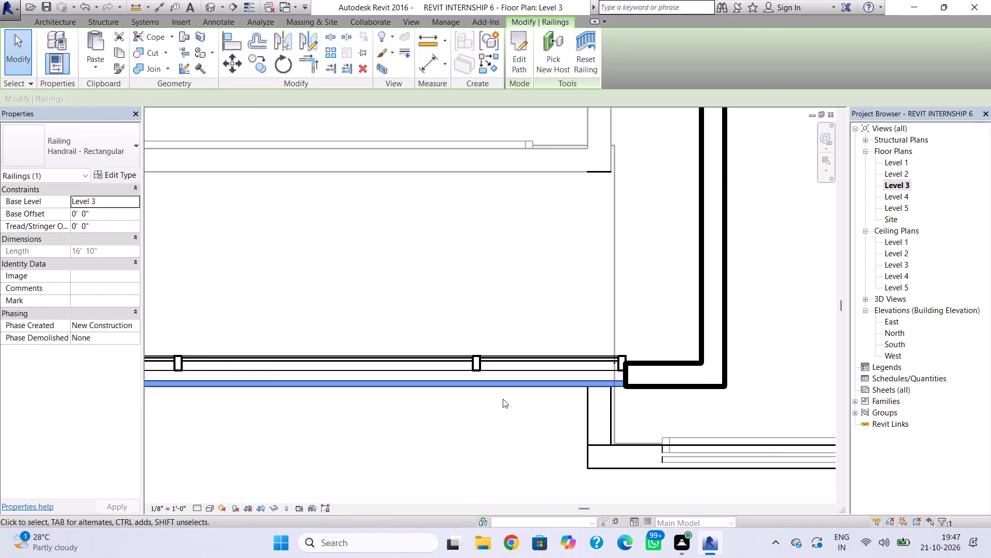
key("Up")
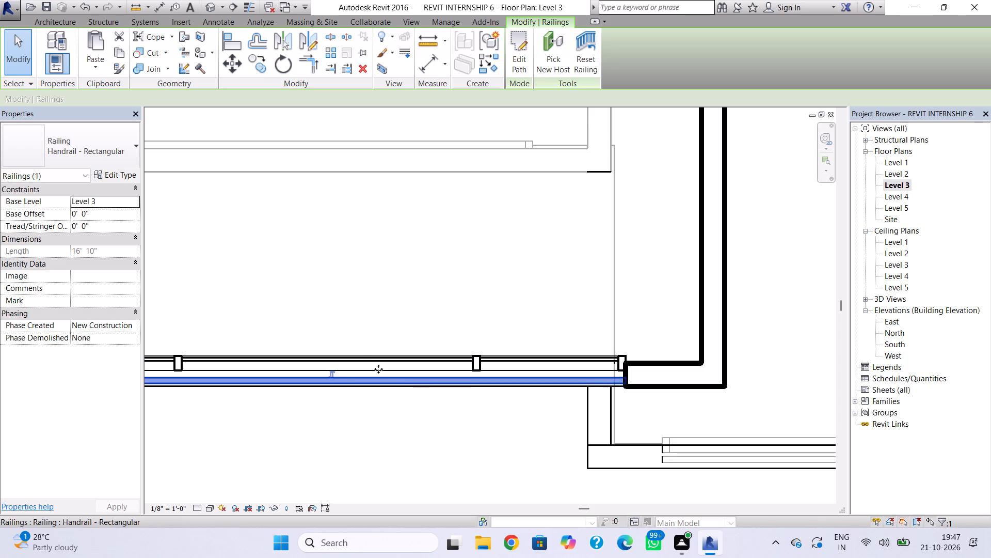
Create a Handrail - Rectangular railing 13' 4" long on Level 3, along the outer wall edge of the left side opening.
scroll(358, 355, "down", 1)
middle_click_drag(366, 359, 734, 402)
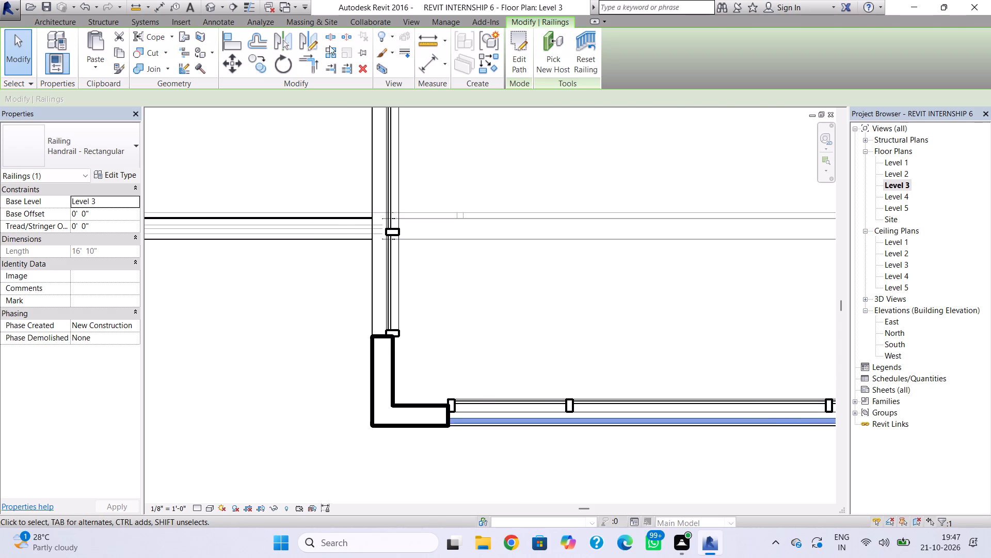
left_click(72, 22)
left_click(414, 49)
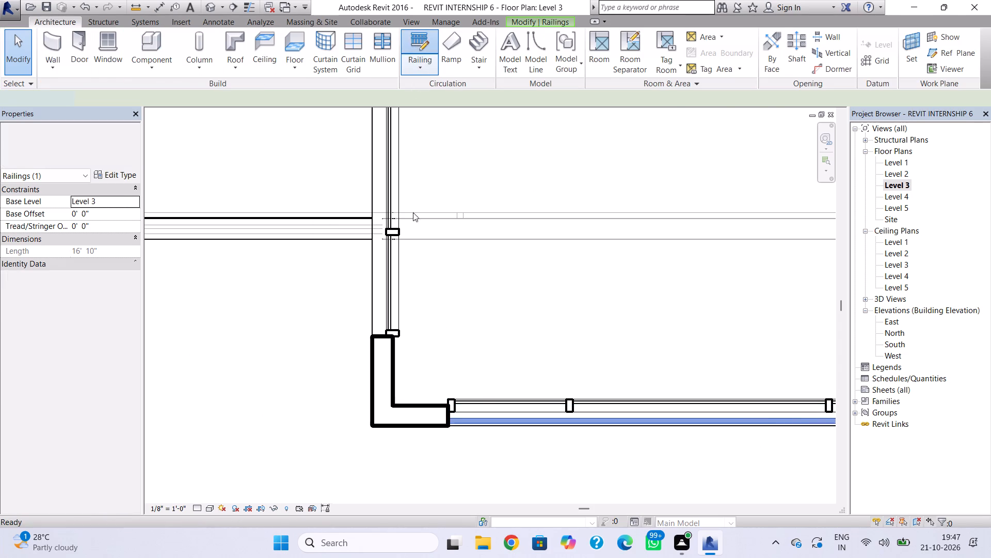
middle_click_drag(408, 271, 402, 385)
scroll(409, 303, "down", 1)
scroll(392, 250, "down", 1)
middle_click_drag(395, 314, 400, 417)
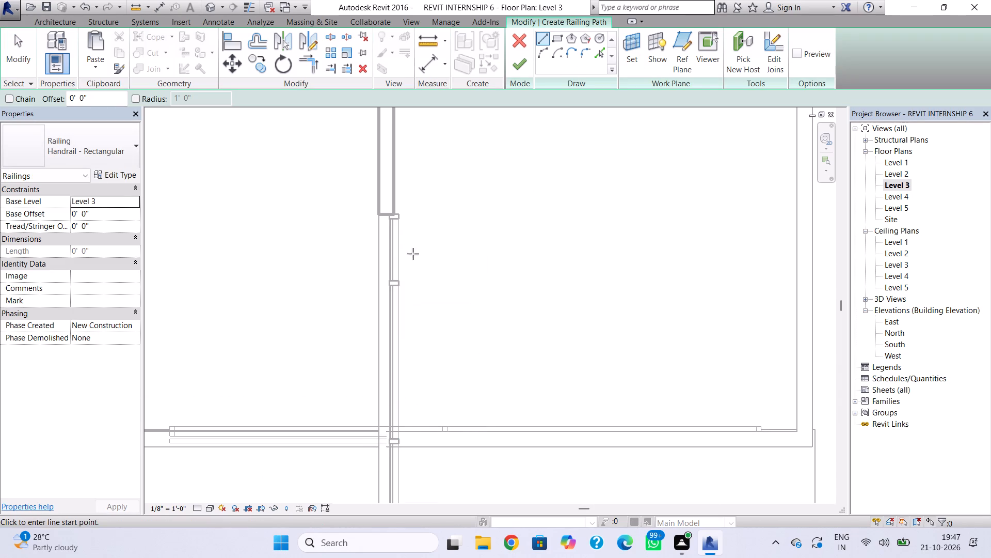
left_click(379, 213)
middle_click_drag(373, 470, 374, 455)
scroll(374, 451, "down", 1)
middle_click_drag(374, 455, 380, 308)
left_click(385, 349)
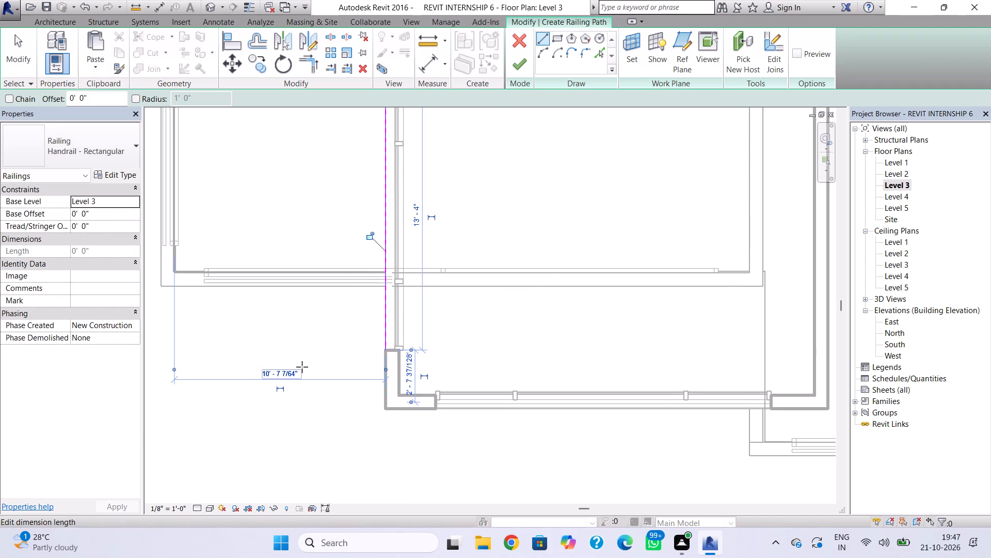
key("Escape")
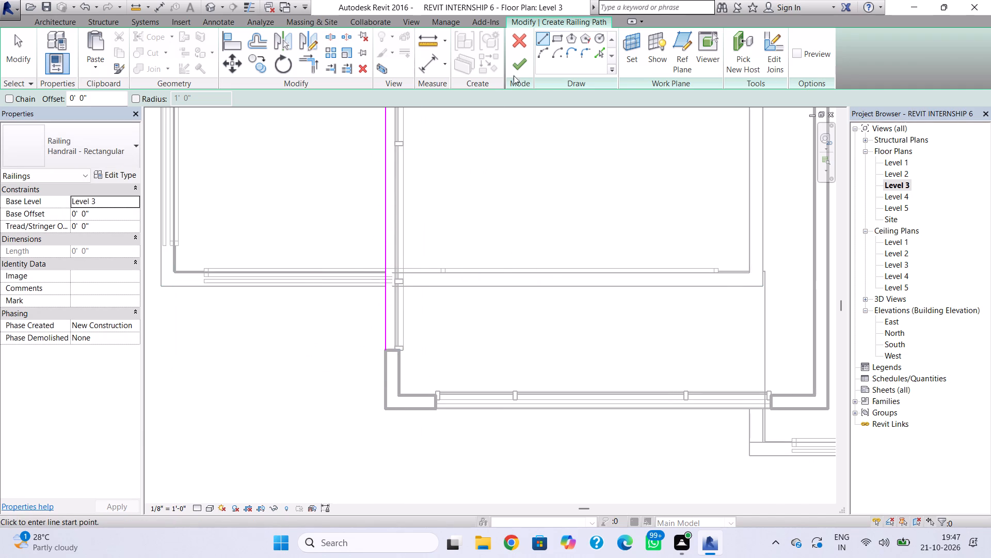
left_click(516, 67)
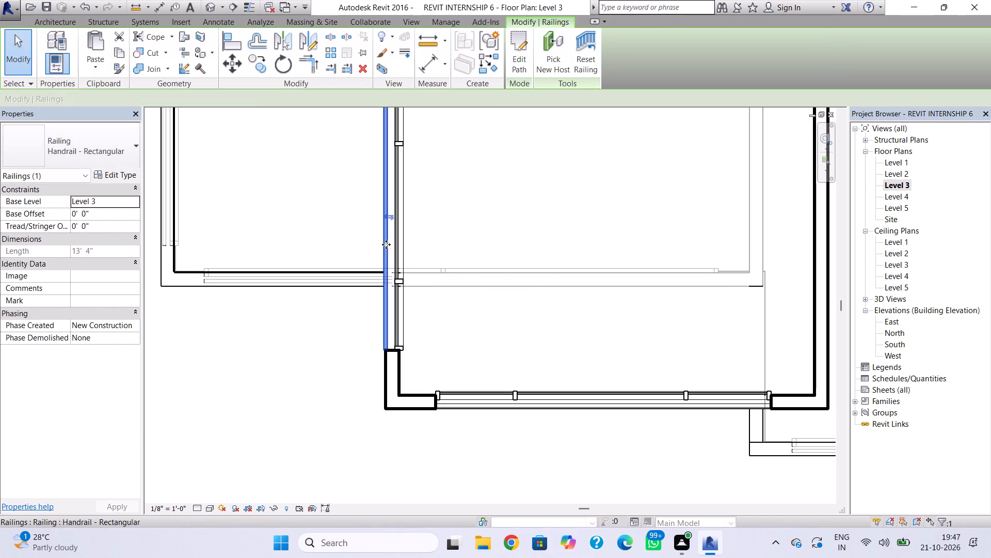
Nudge the Level 3 left side railing inward from the outer wall edge.
key("Right")
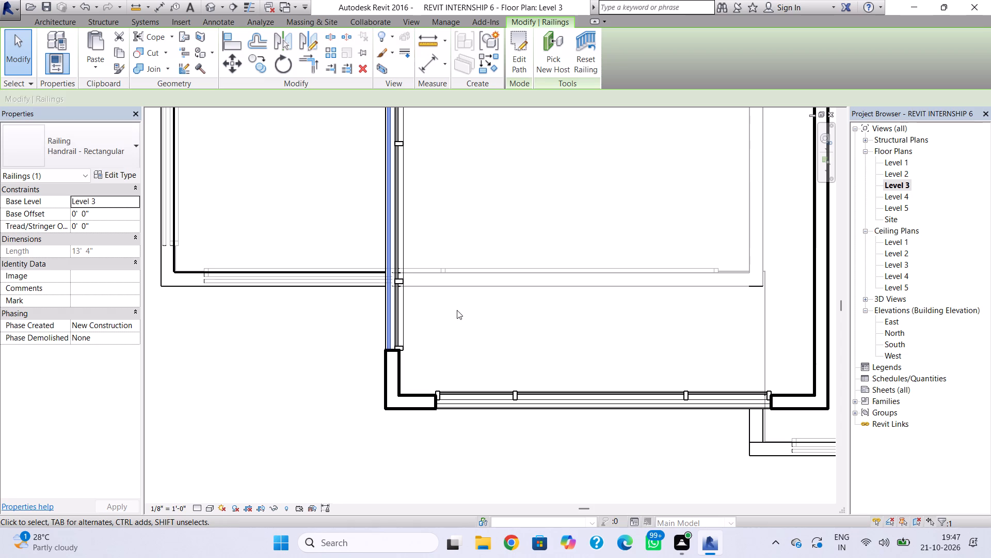
Set the Base Offset of both Level 3 railings, front and left side, to 1' 6" in the 3D view.
scroll(361, 250, "down", 2)
middle_click_drag(367, 261, 405, 412)
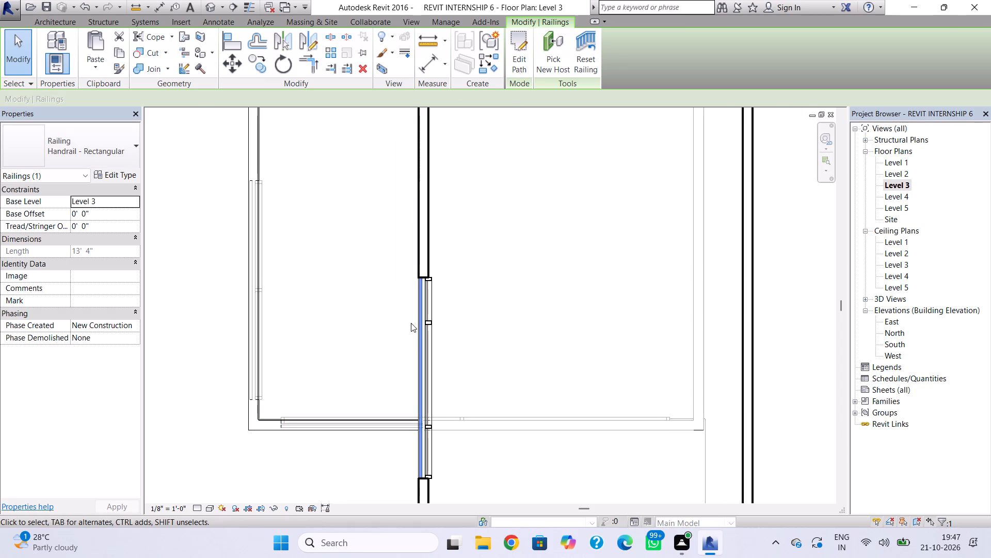
scroll(411, 323, "down", 3)
left_click(213, 4)
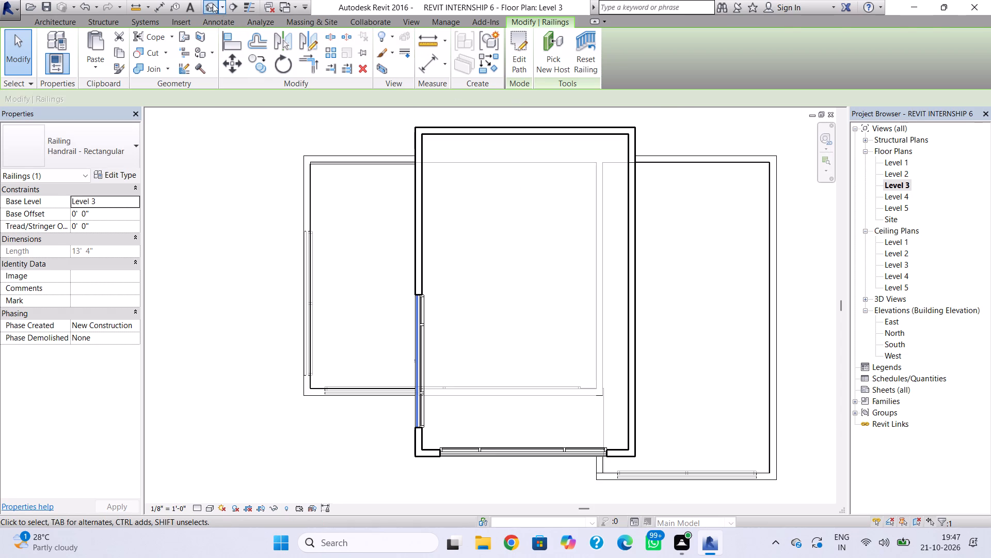
key("Escape")
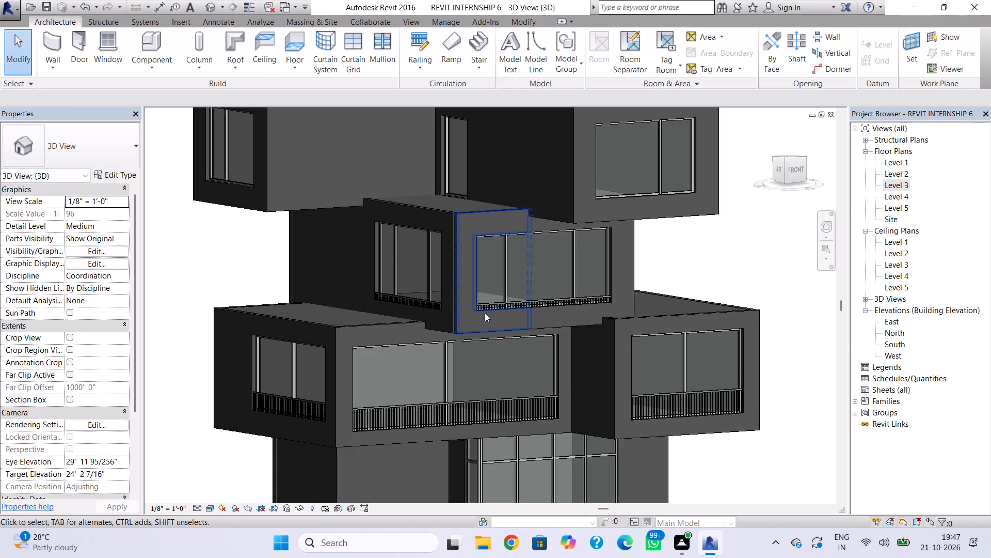
left_click(491, 305)
key("Escape")
left_click(502, 311)
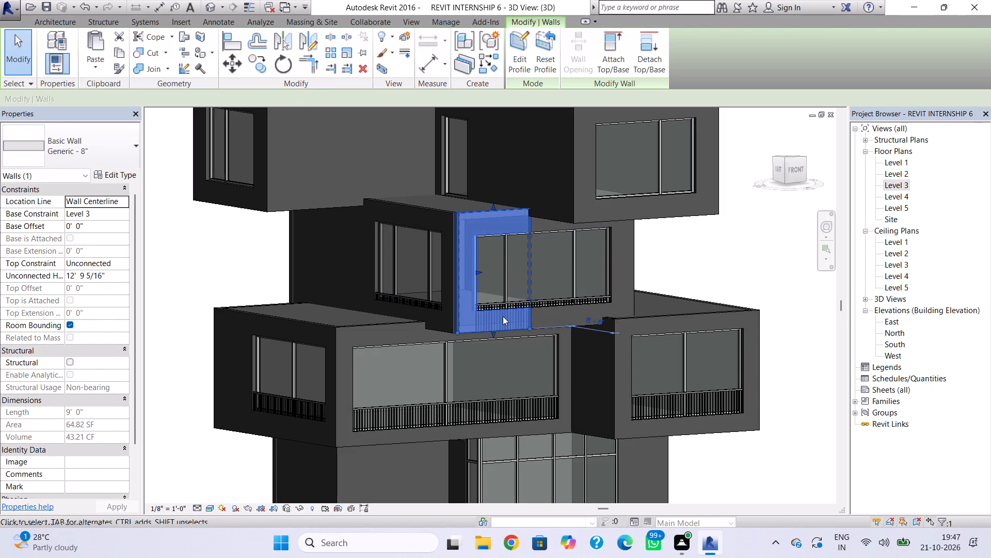
key("Escape")
left_click(544, 315)
left_click(543, 306)
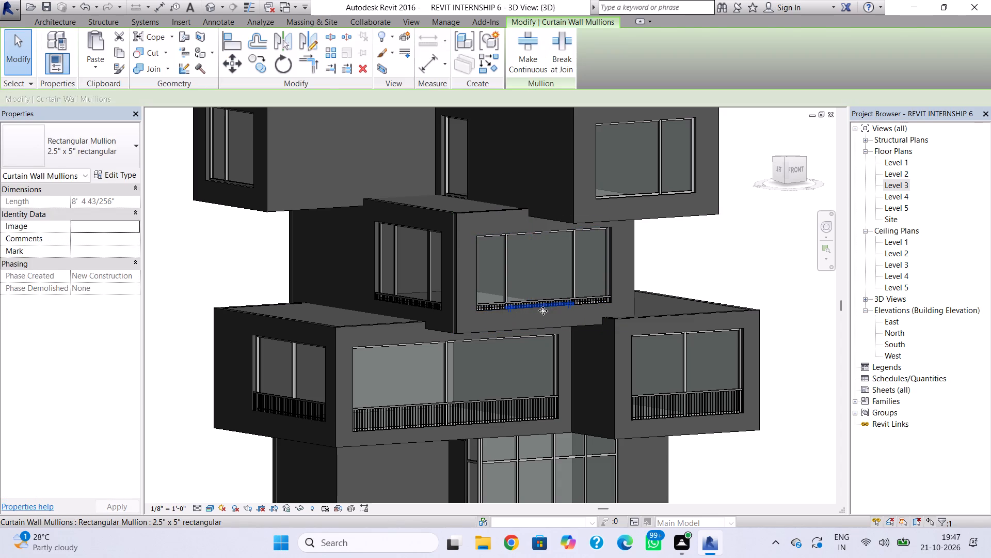
key("Escape")
left_click(542, 303)
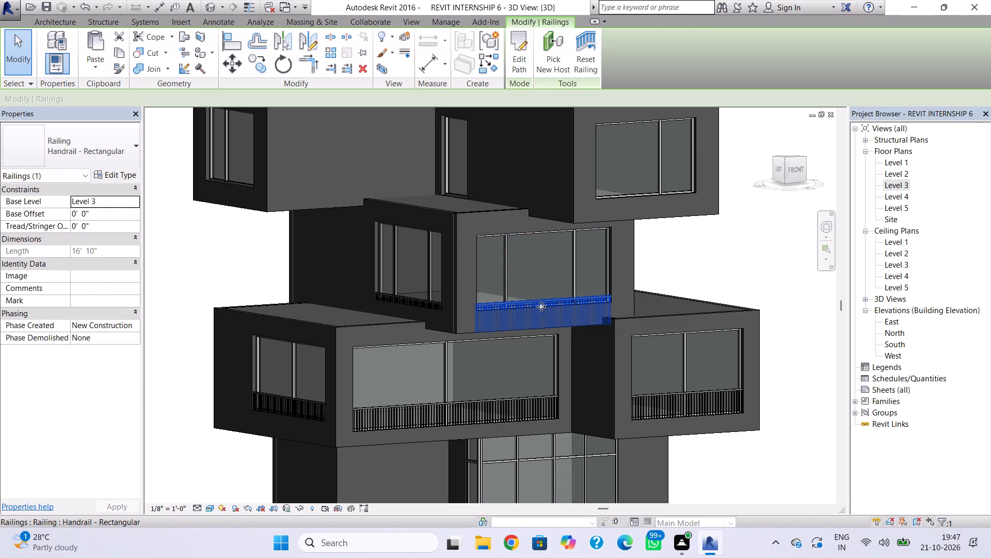
left_click(426, 302, "ctrl")
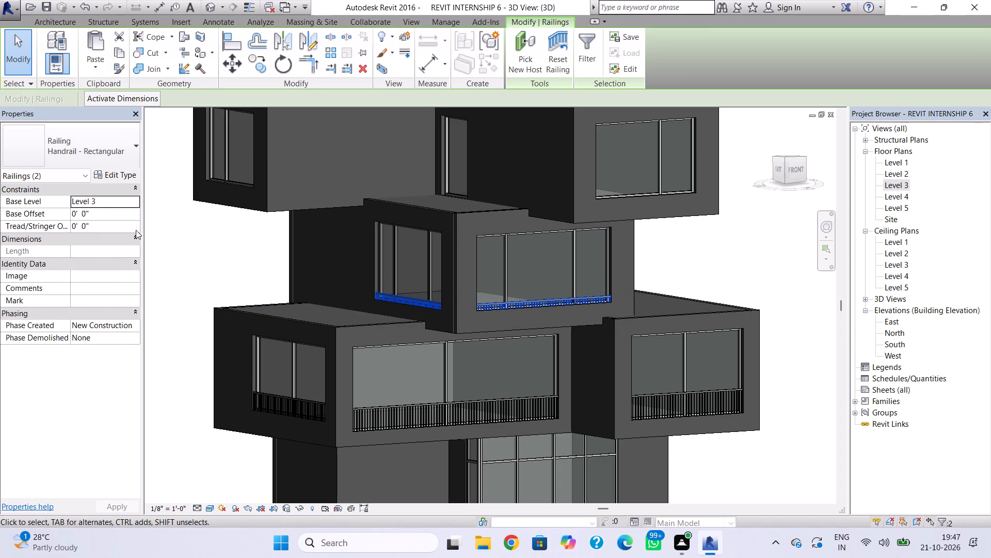
left_click(124, 213)
left_click_drag(125, 213, 31, 227)
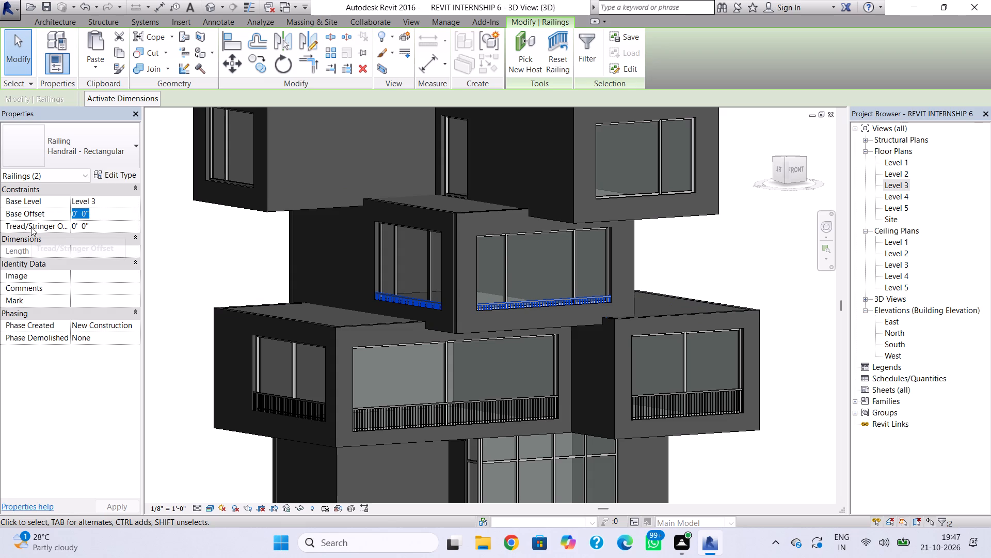
type("1.5'")
key("Return")
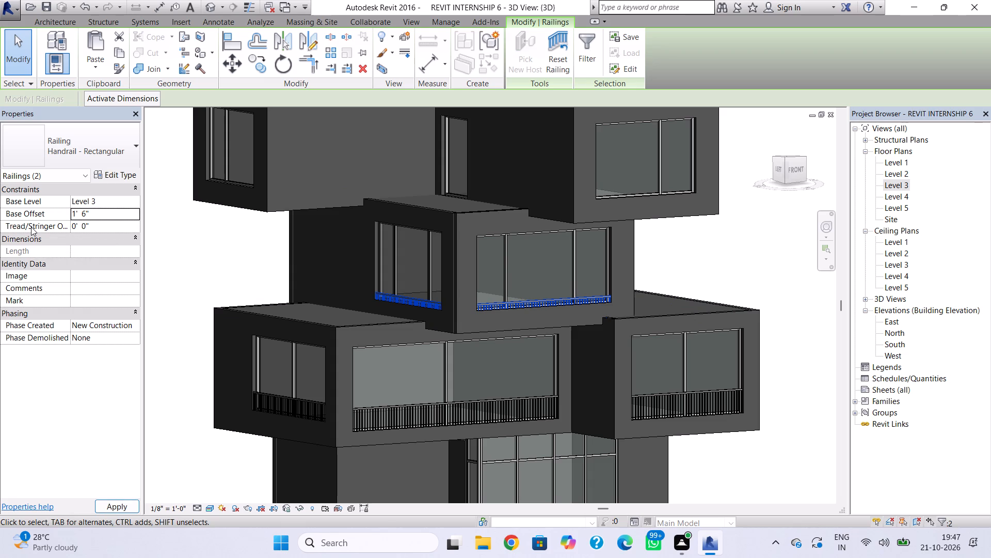
key("Escape")
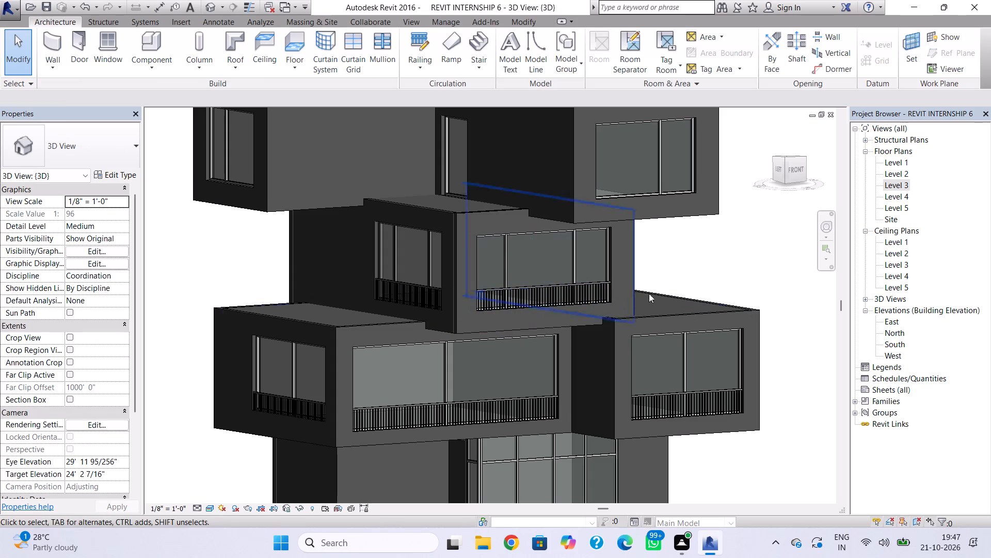
Examine the upper block openings that still need railings in the Level 4 floor plan and the 3D view.
double_click(894, 197)
scroll(621, 333, "down", 3)
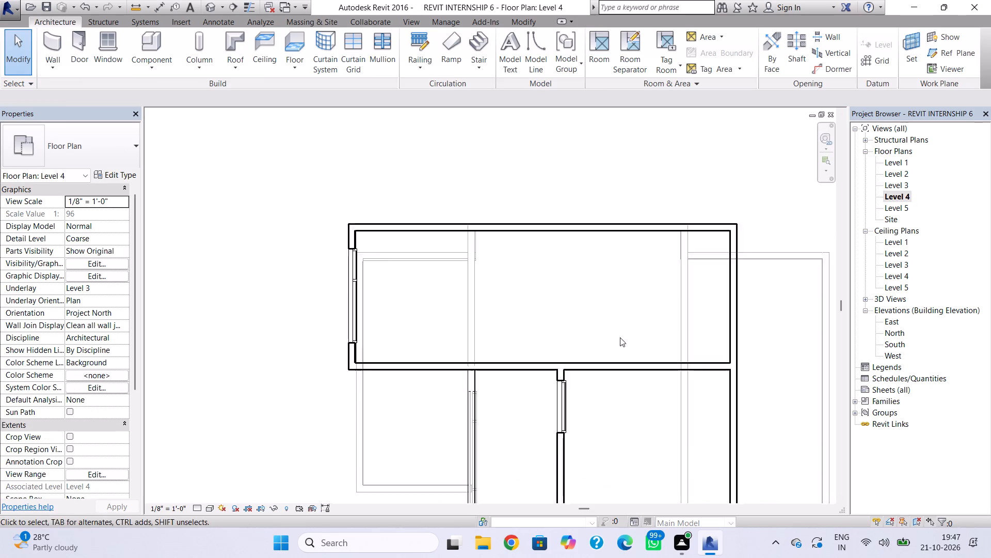
middle_click_drag(620, 338, 582, 227)
middle_click_drag(602, 328, 594, 258)
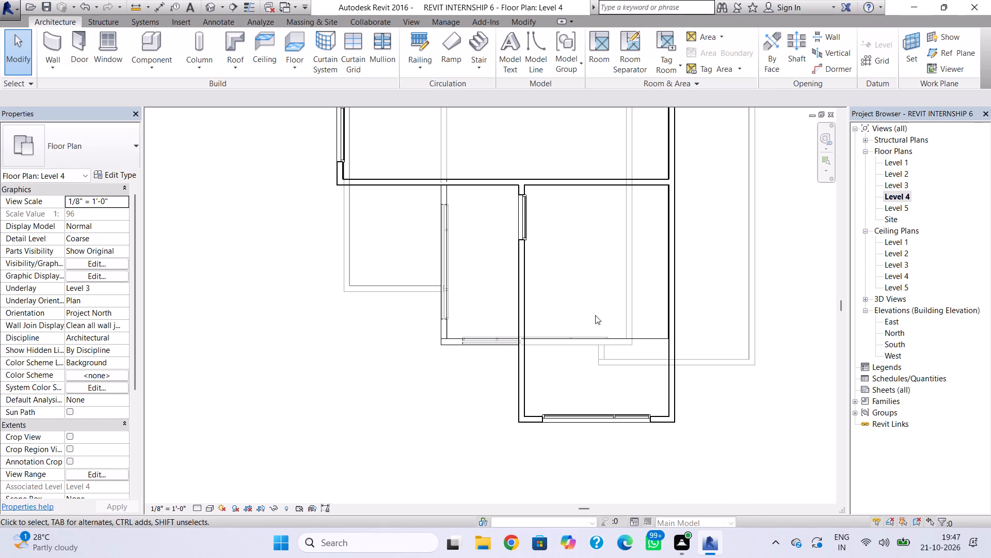
key("Escape")
left_click(210, 6)
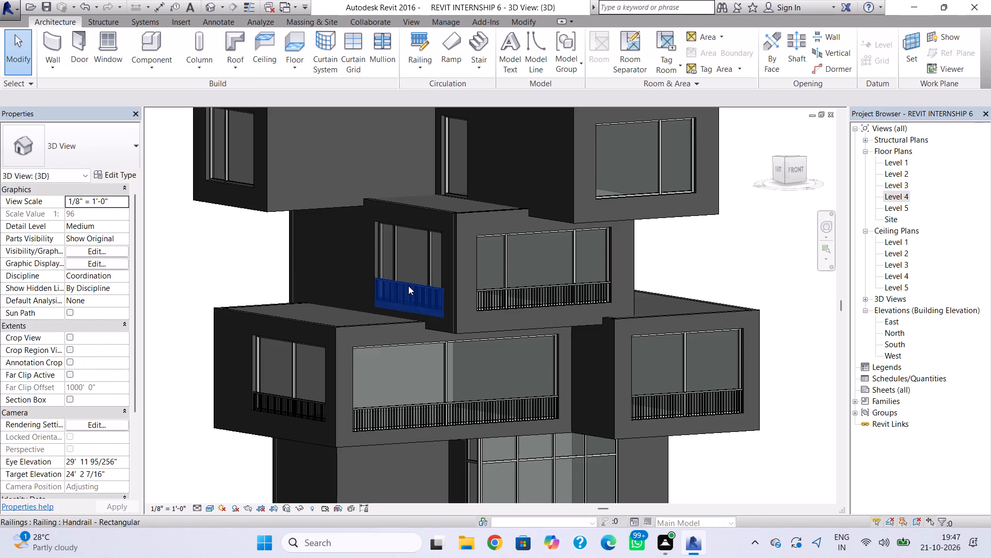
scroll(408, 286, "down", 3)
middle_click_drag(409, 291, 410, 320)
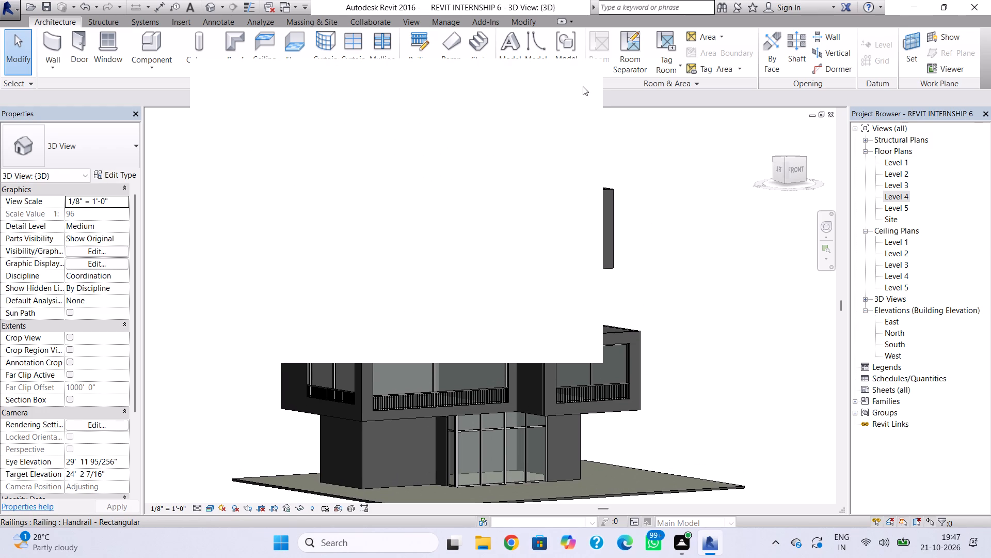
middle_click_drag(643, 245, 668, 285)
scroll(643, 245, "down", 1)
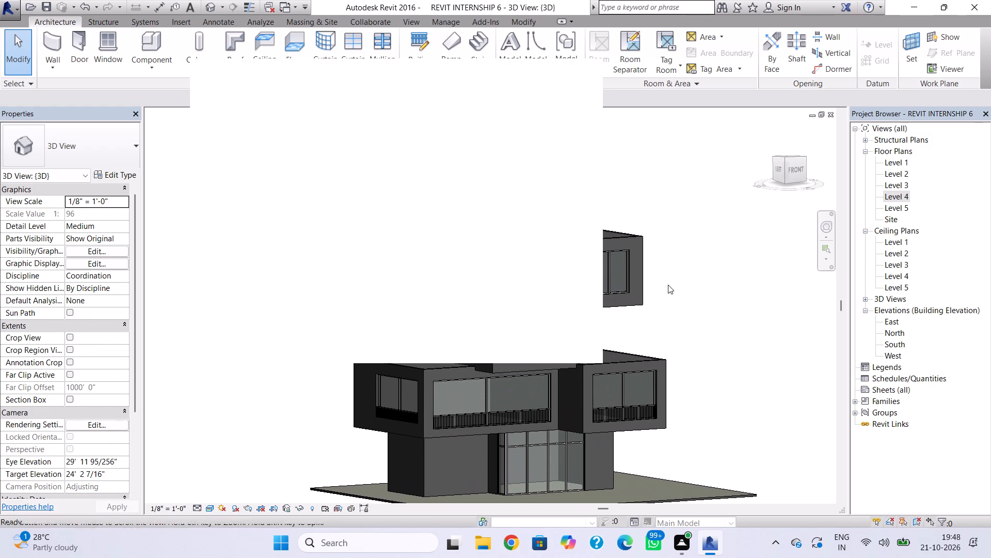
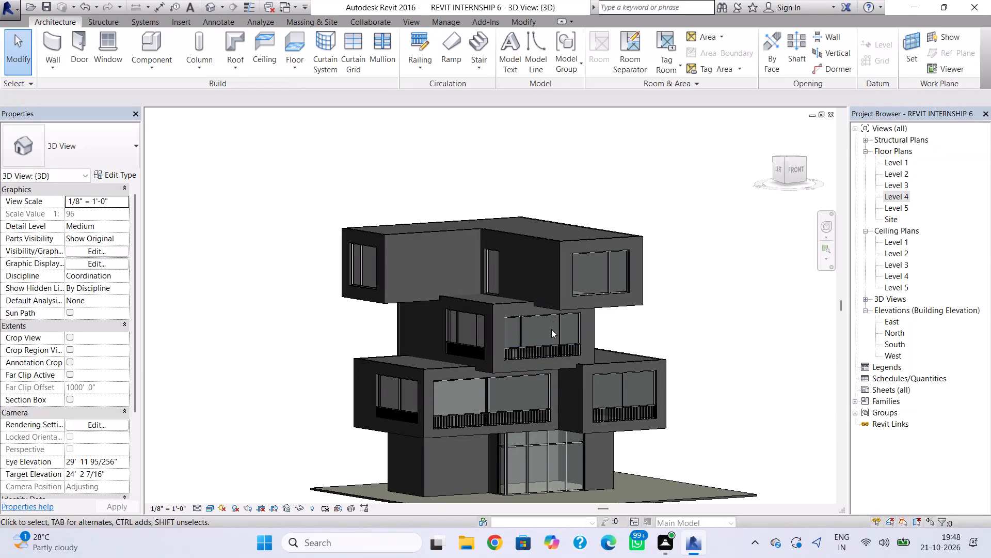
Select the six Generic - 8" exterior walls of the top storey and set their type's coarse scale fill color to RGB 255-128-064.
left_click(553, 301)
key("Escape")
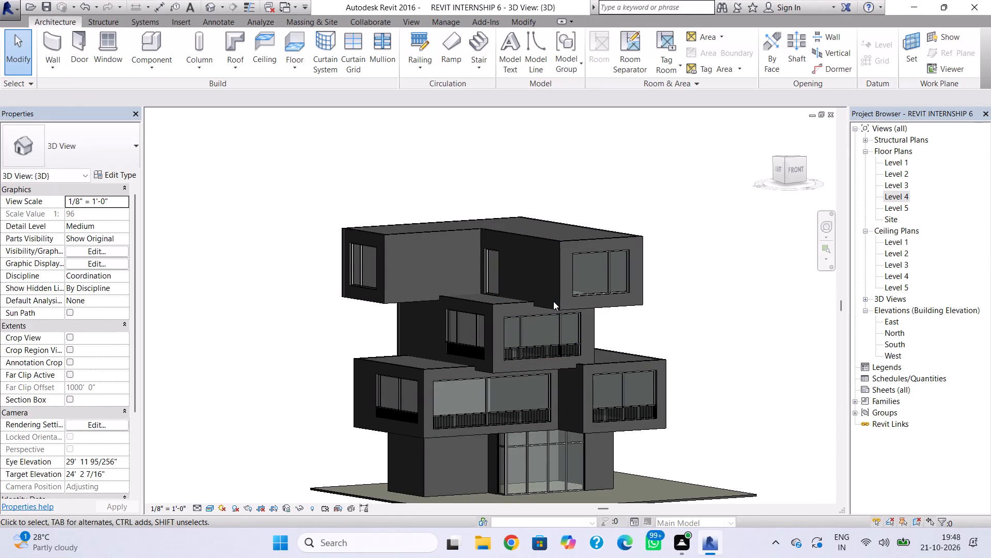
left_click(553, 301)
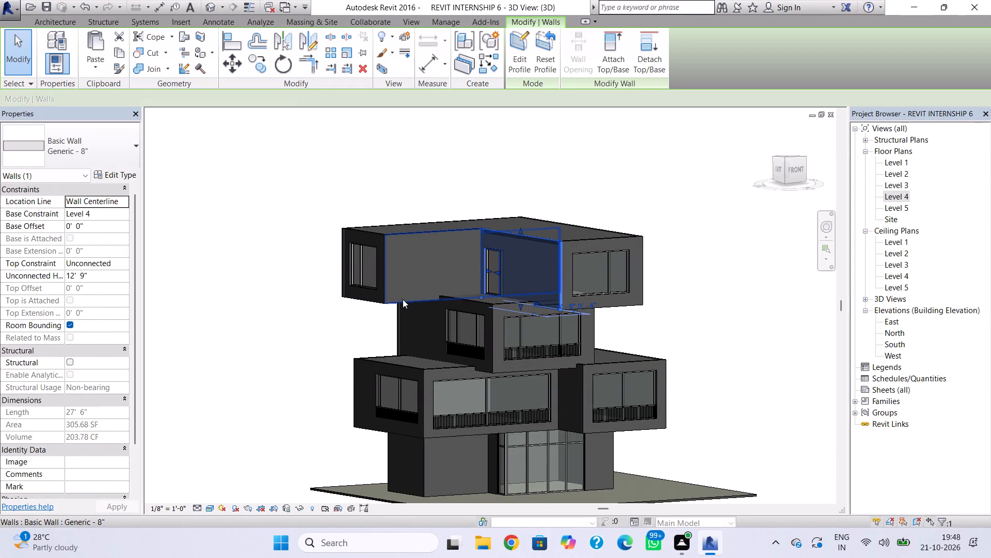
left_click(403, 299, "ctrl")
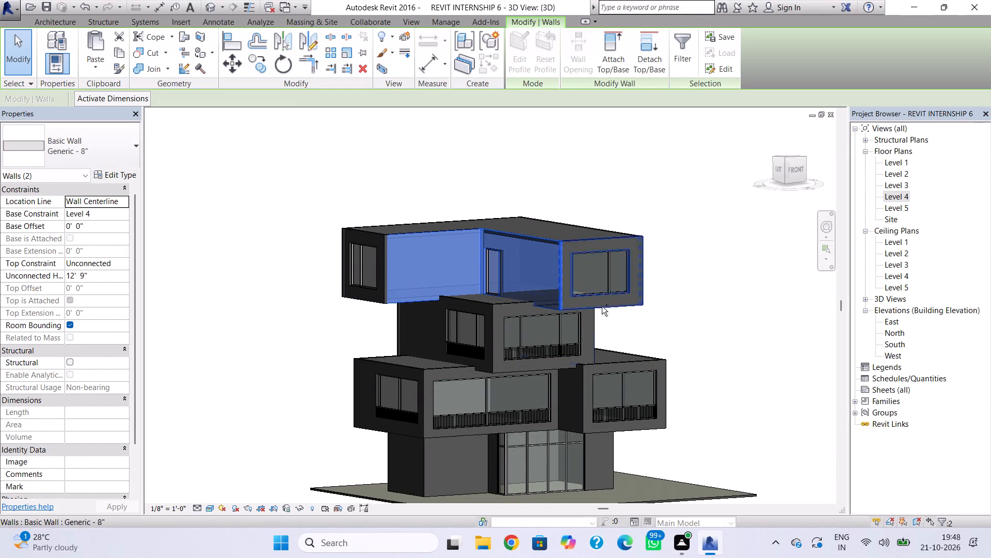
left_click(623, 302, "ctrl")
middle_click_drag(671, 326, 657, 335, "ctrl")
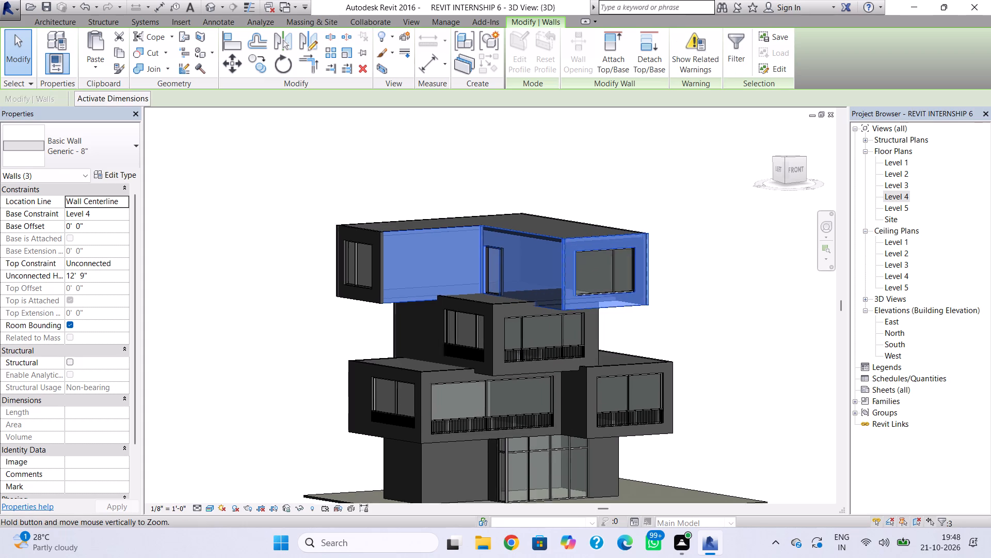
middle_click_drag(657, 335, 585, 362, "ctrl")
right_click_drag(735, 339, 615, 349, "ctrl")
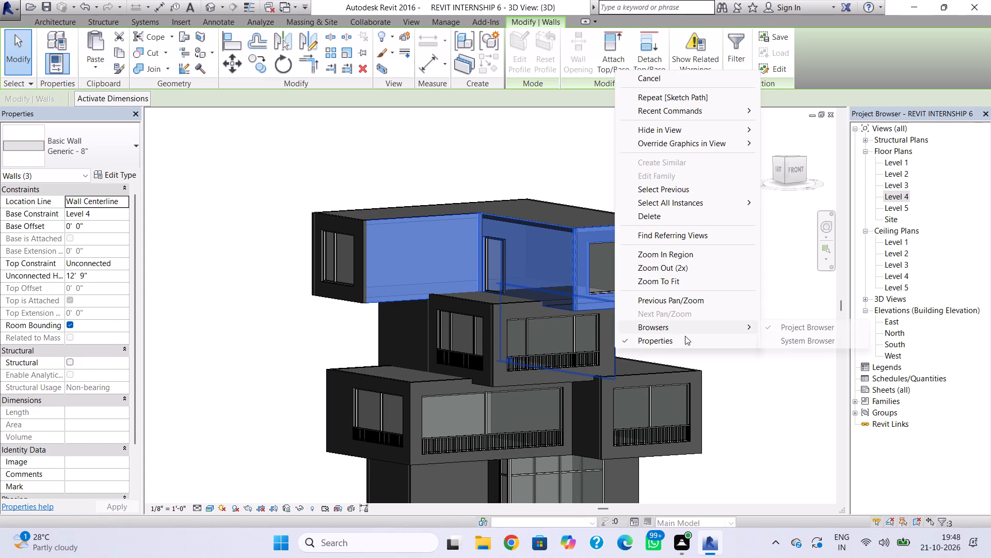
key("ctrl+Escape")
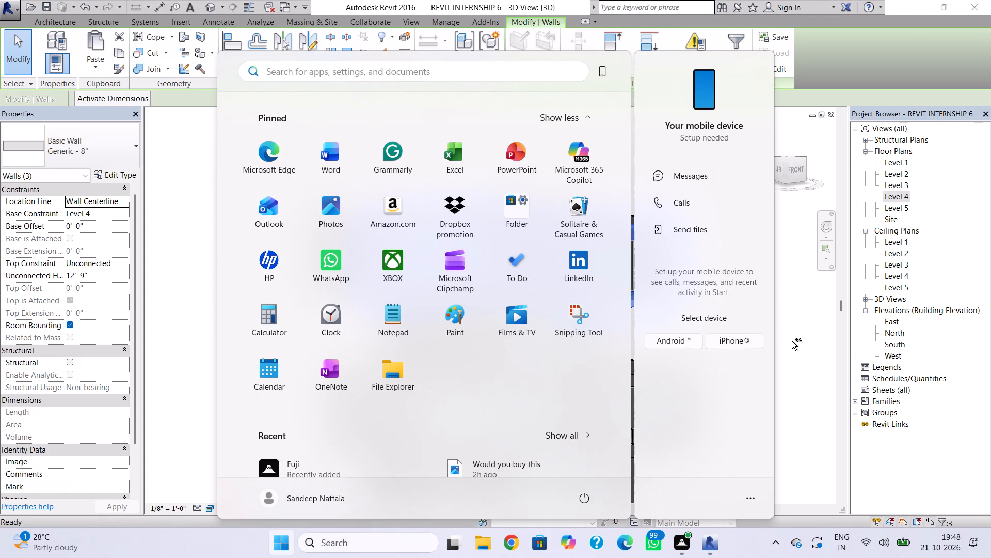
key("Escape")
right_click_drag(763, 343, 741, 353, "ctrl")
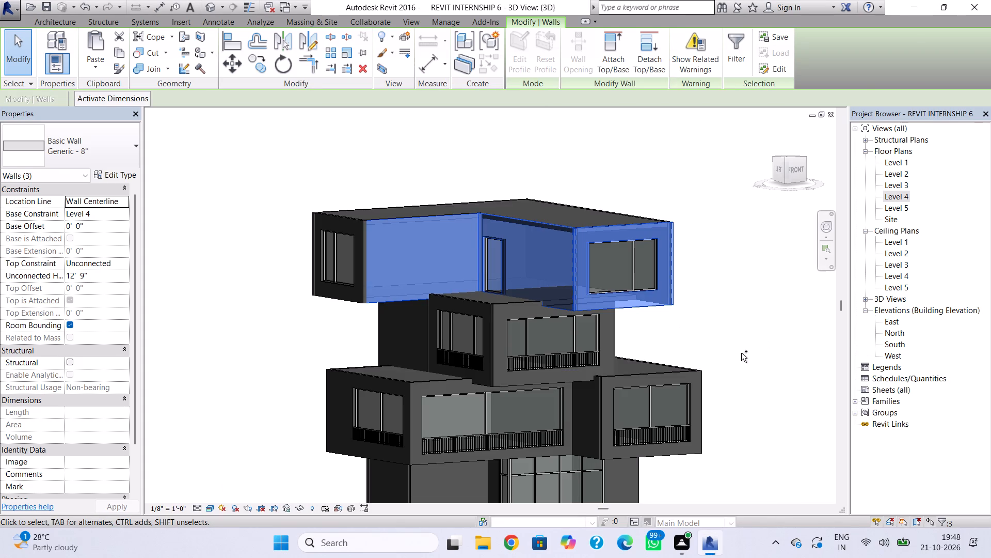
right_click_drag(741, 353, 720, 353, "ctrl")
key("Escape")
right_click_drag(759, 369, 624, 371, "shift")
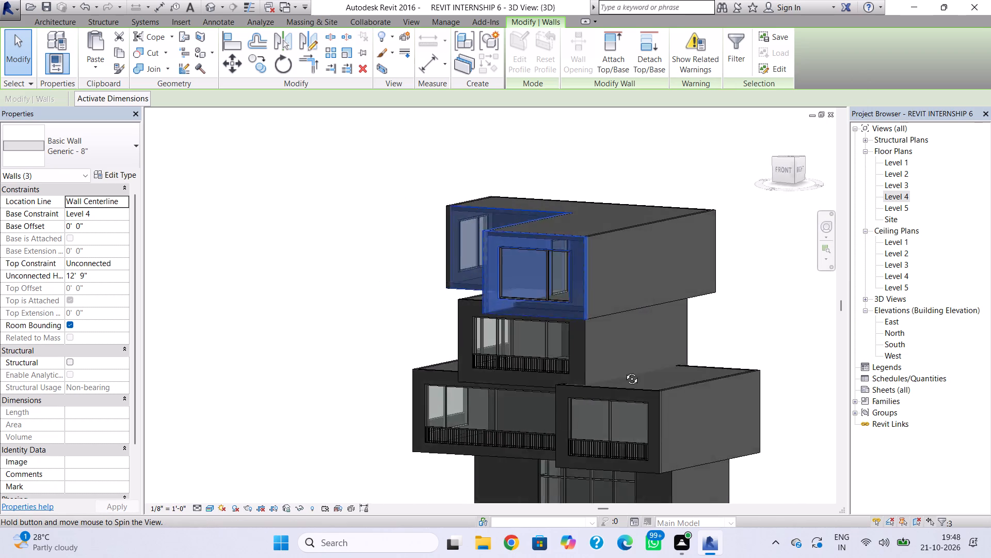
right_click_drag(624, 371, 592, 365, "shift")
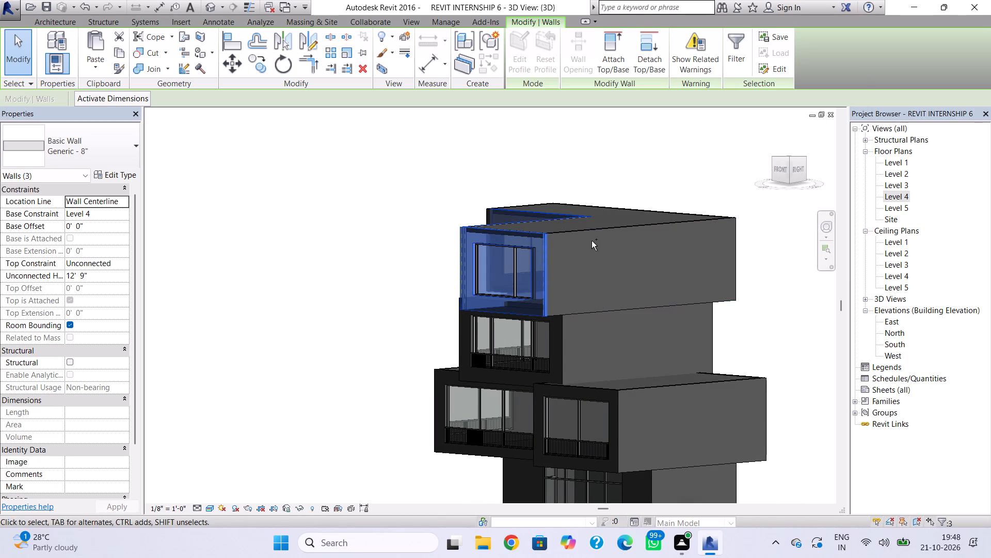
left_click(593, 231, "ctrl")
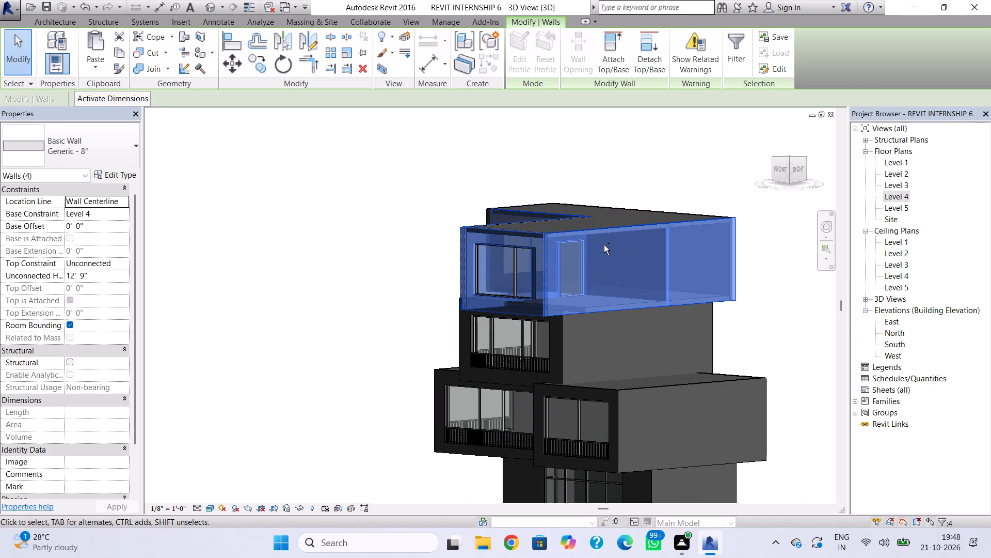
left_click(594, 220, "ctrl")
right_click_drag(673, 326, 395, 318, "shift")
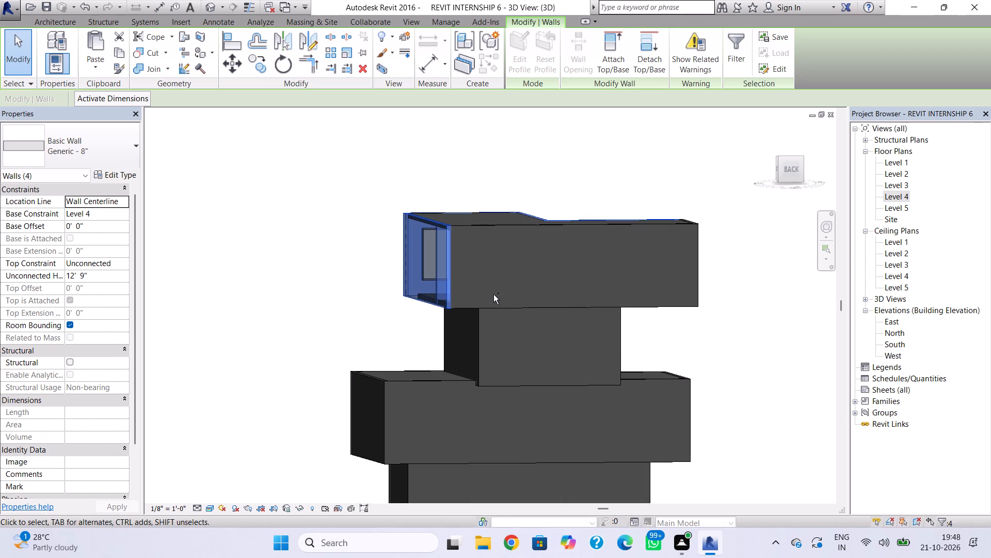
left_click(497, 304, "ctrl")
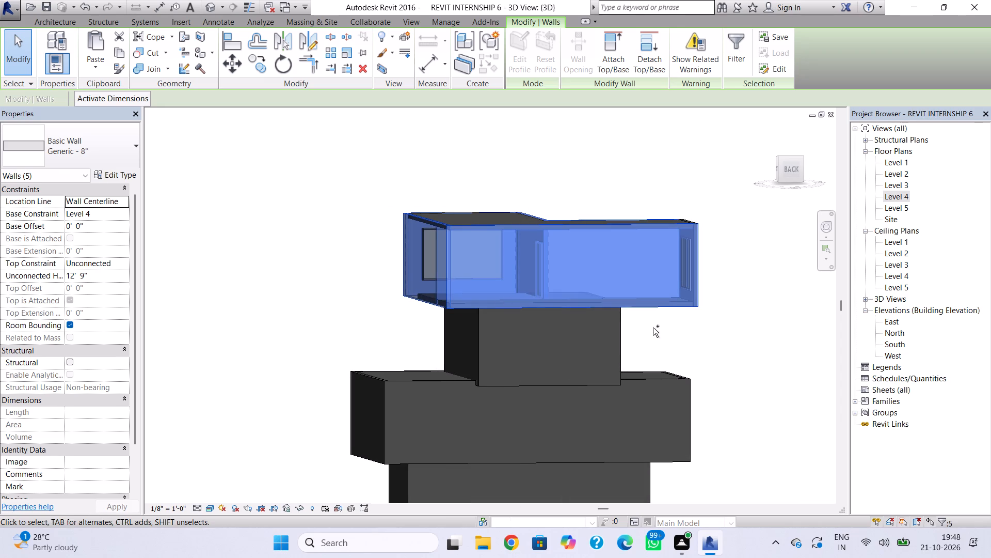
right_click_drag(653, 332, 571, 438, "shift")
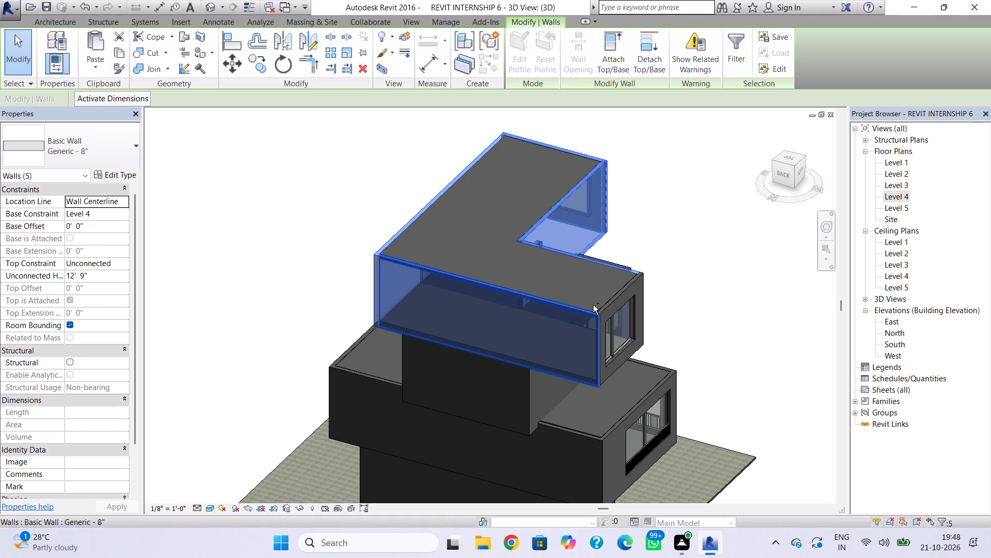
left_click(590, 301, "ctrl")
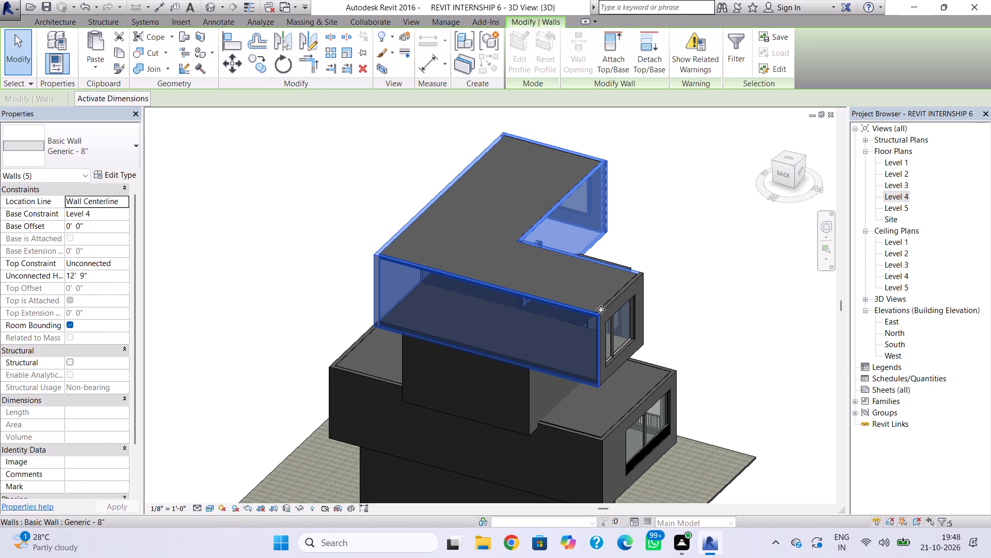
left_click(609, 313, "ctrl")
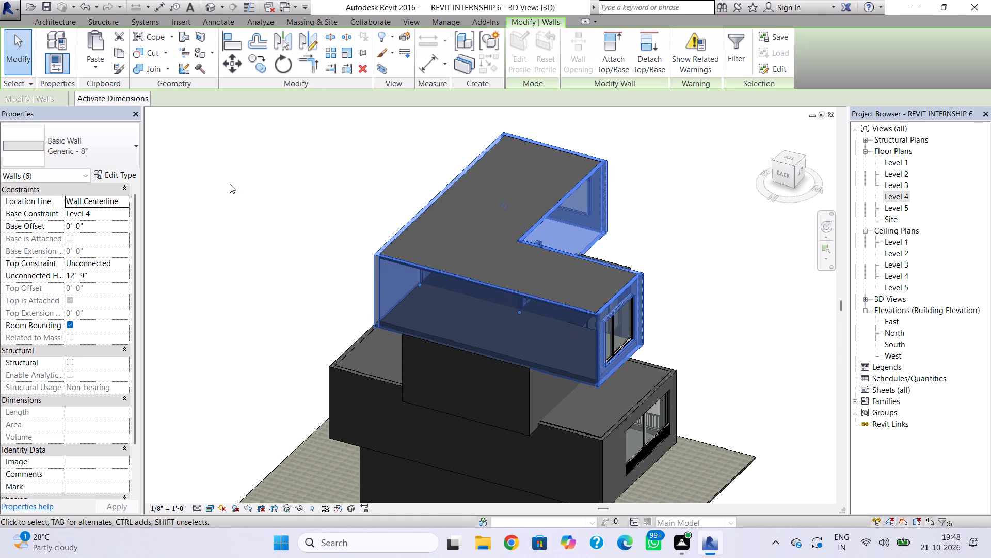
left_click(125, 173)
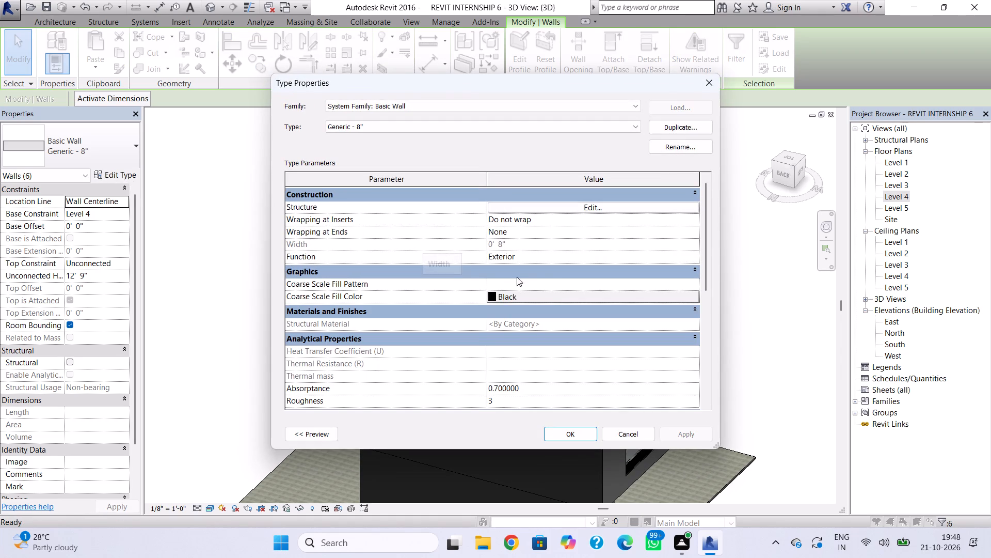
left_click(550, 293)
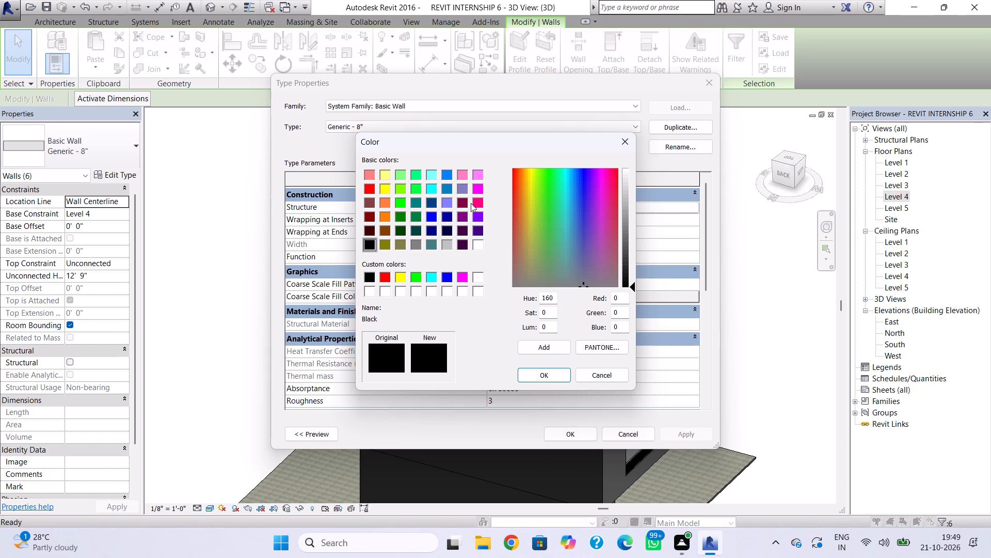
left_click(388, 272)
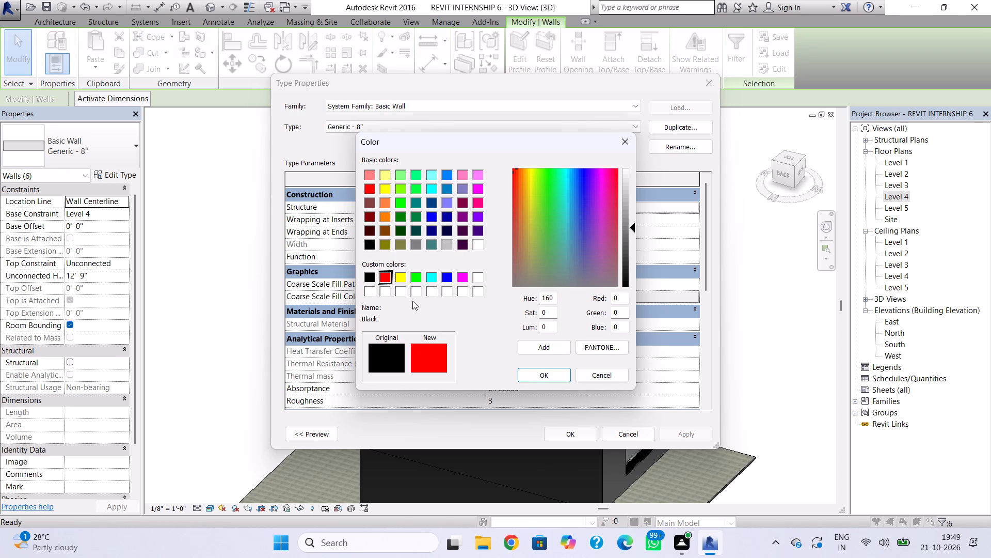
left_click(382, 197)
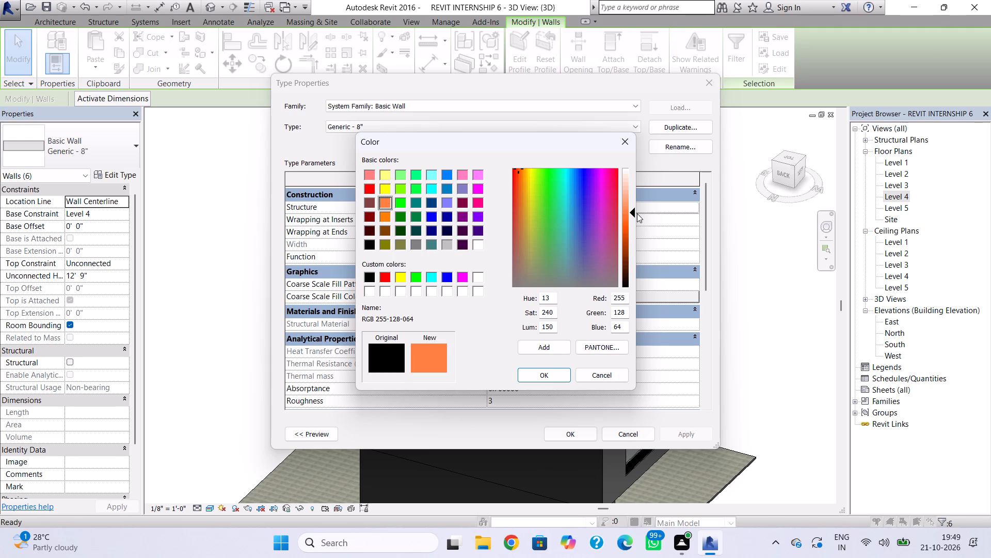
left_click(546, 371)
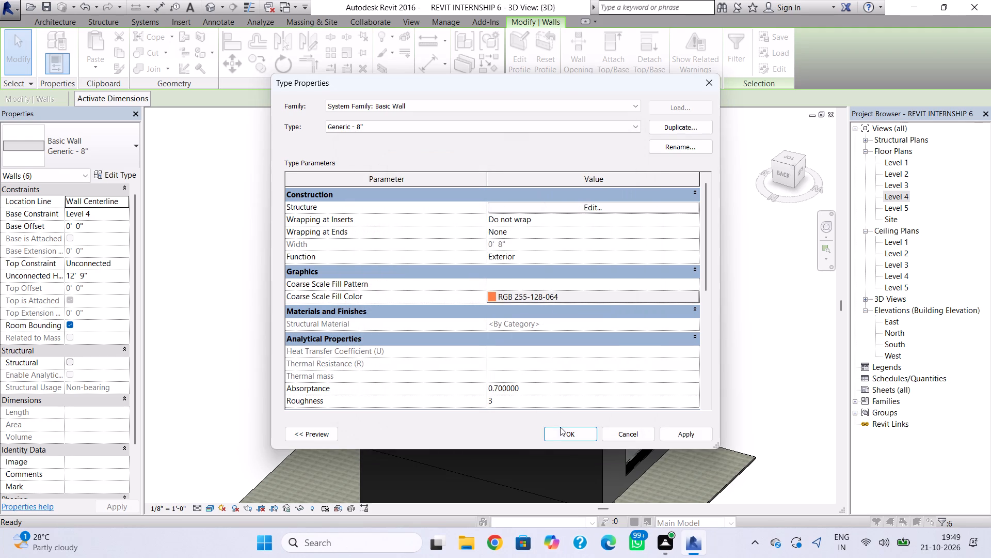
left_click(561, 427)
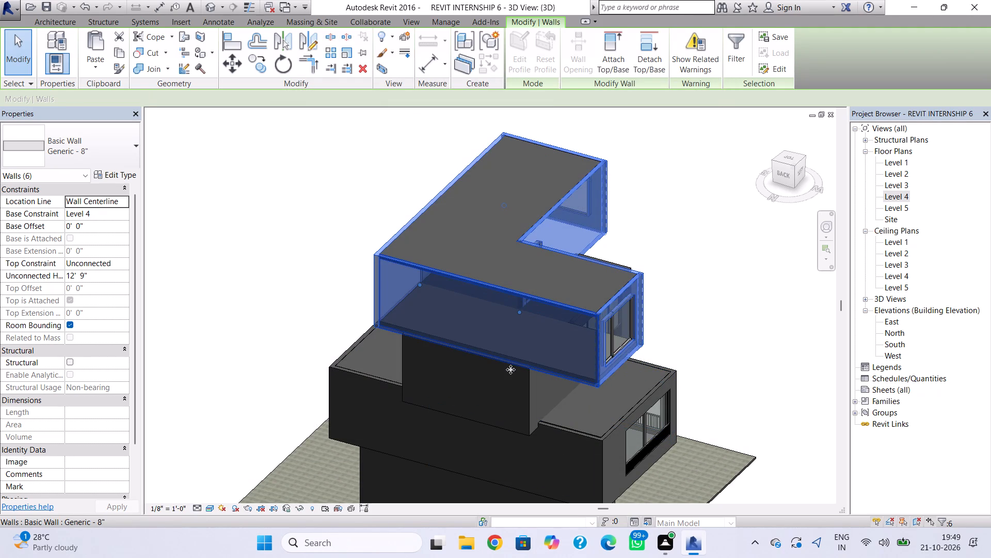
key("Escape")
Paint the top storey's two recessed corner walls, its front-facing window wall and its roof surface with the Cherry material.
right_click_drag(613, 421, 551, 411, "shift")
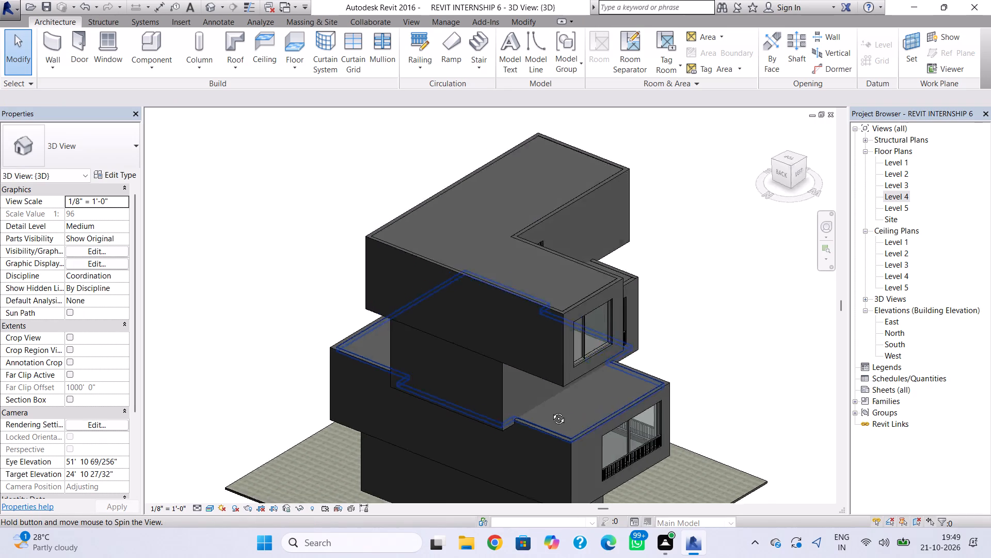
right_click_drag(551, 411, 374, 332, "shift")
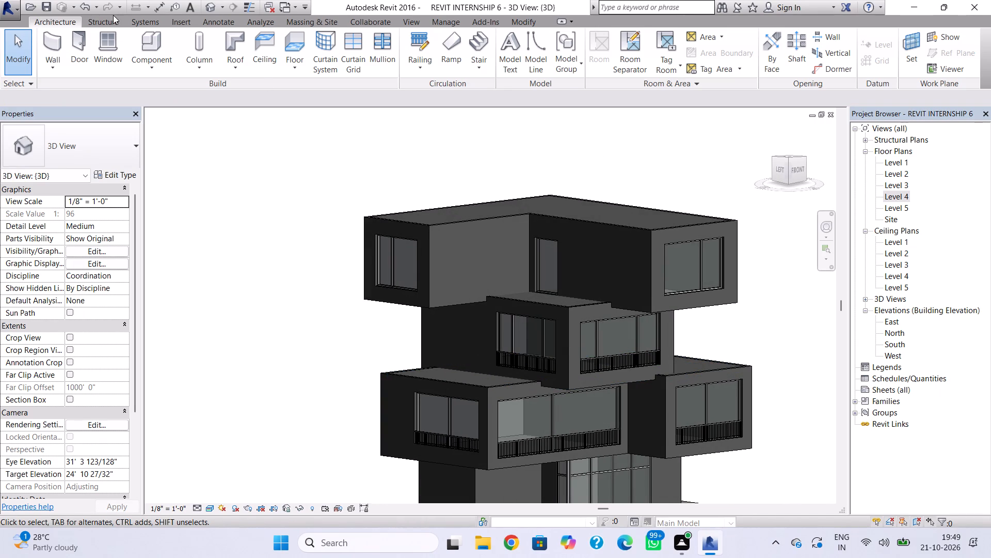
left_click(113, 15)
left_click(520, 22)
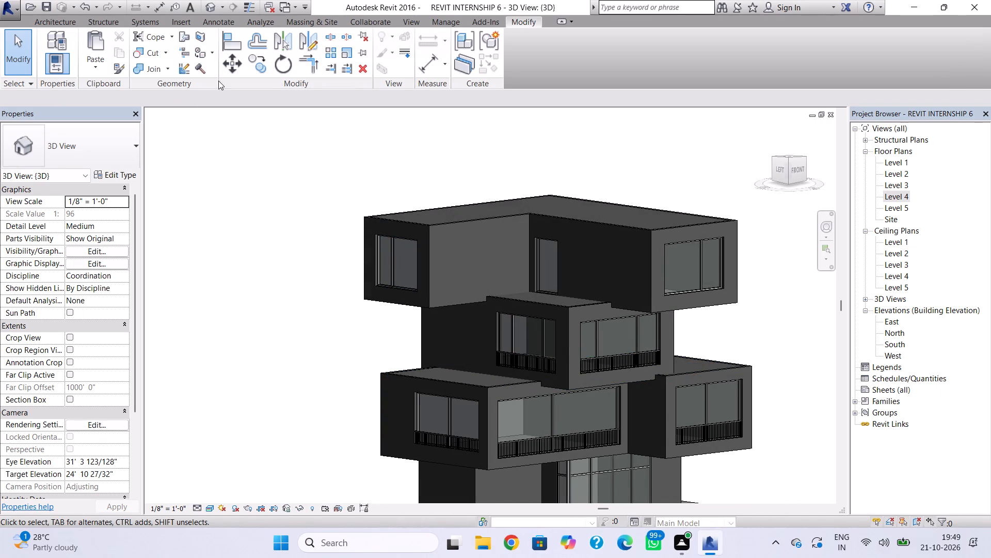
left_click(199, 48)
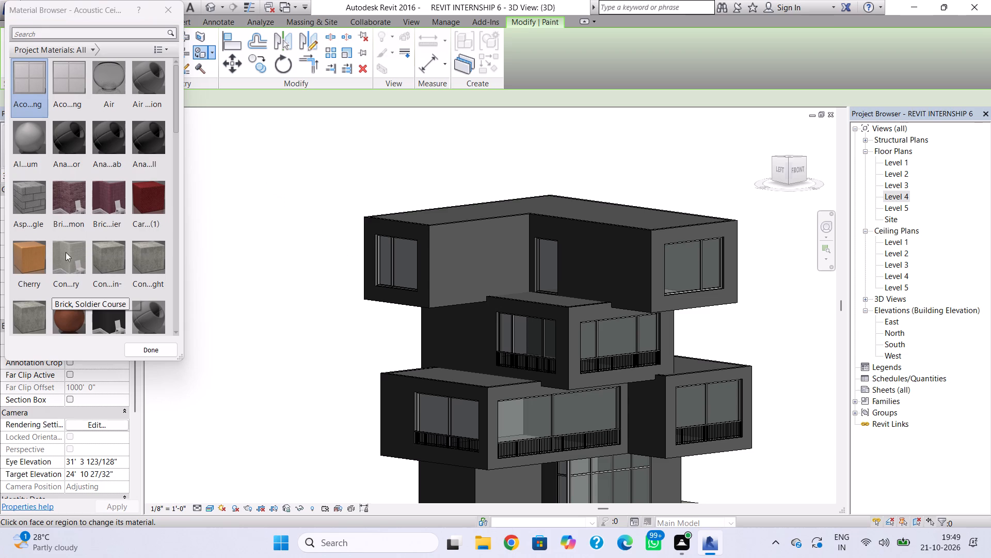
left_click(43, 253)
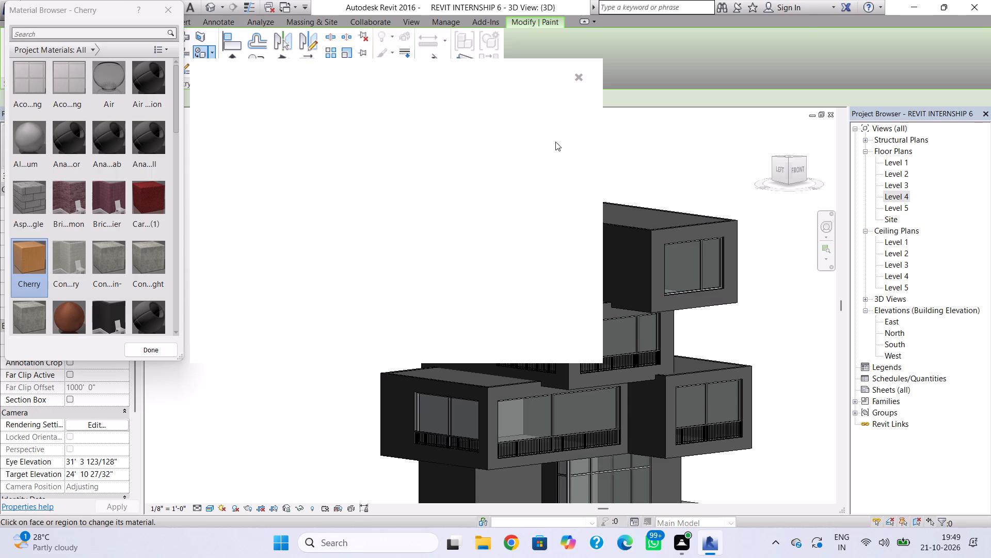
left_click(573, 77)
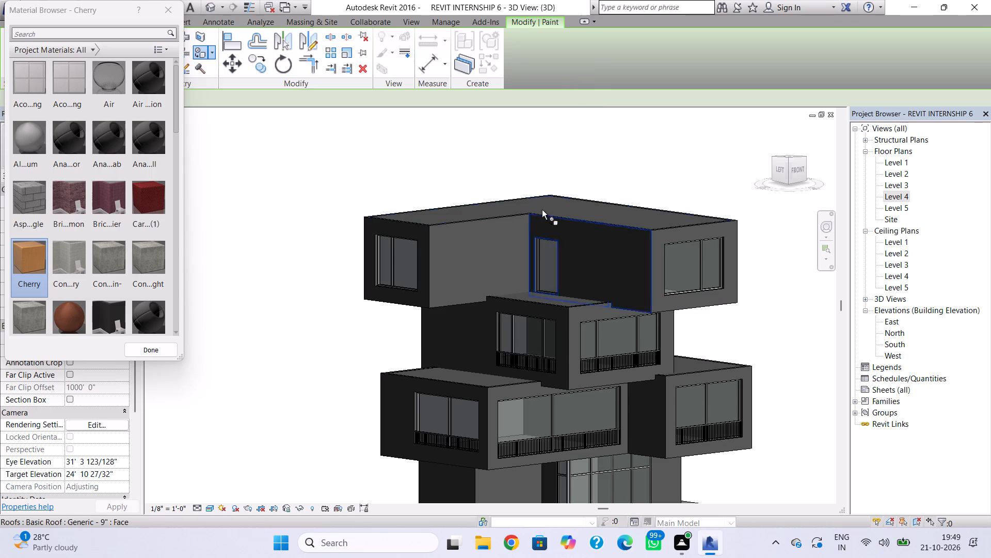
left_click(512, 235)
left_click(587, 235)
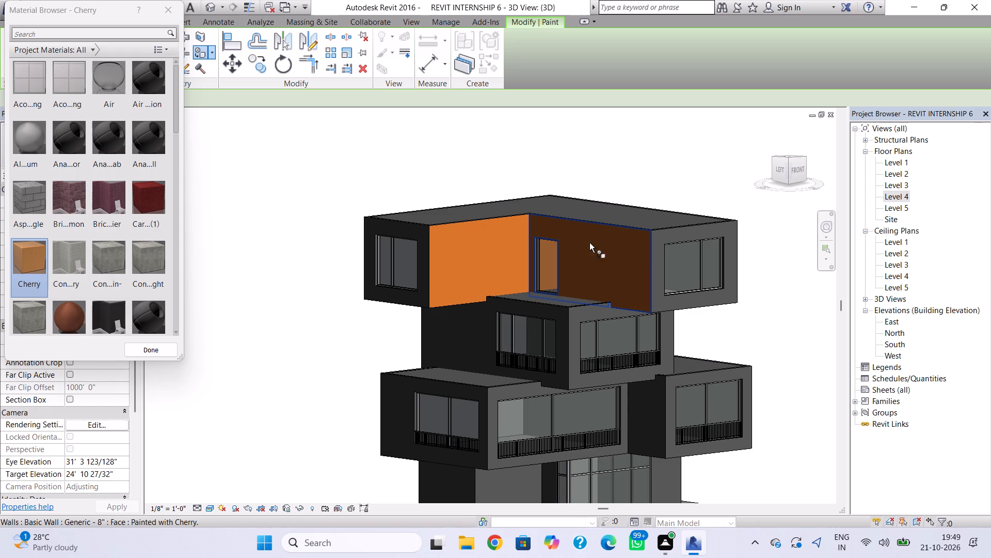
left_click(663, 237)
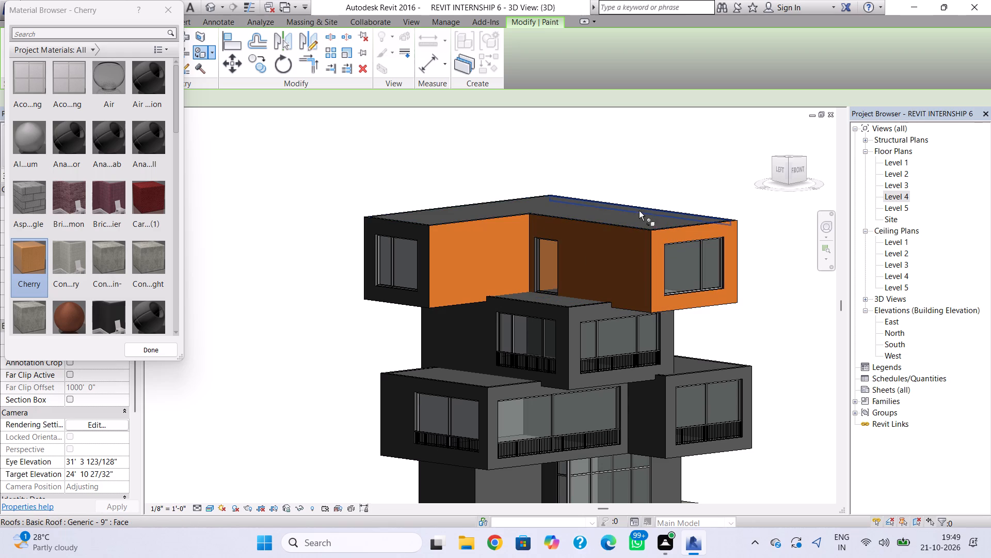
left_click(638, 212)
left_click(633, 215)
left_click(409, 234)
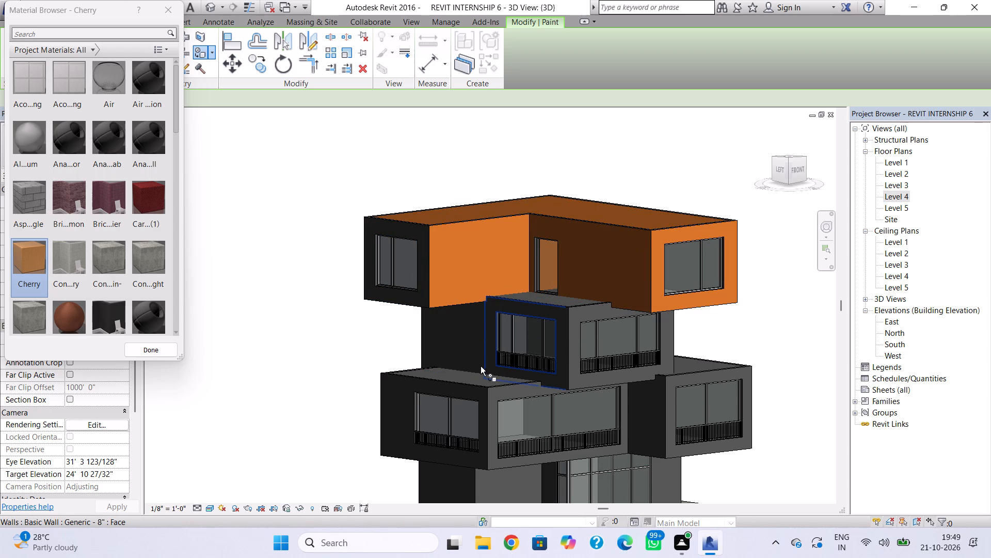
Paint the underside of the top storey's front overhang with the Cherry material.
right_click_drag(636, 356, 641, 315, "shift")
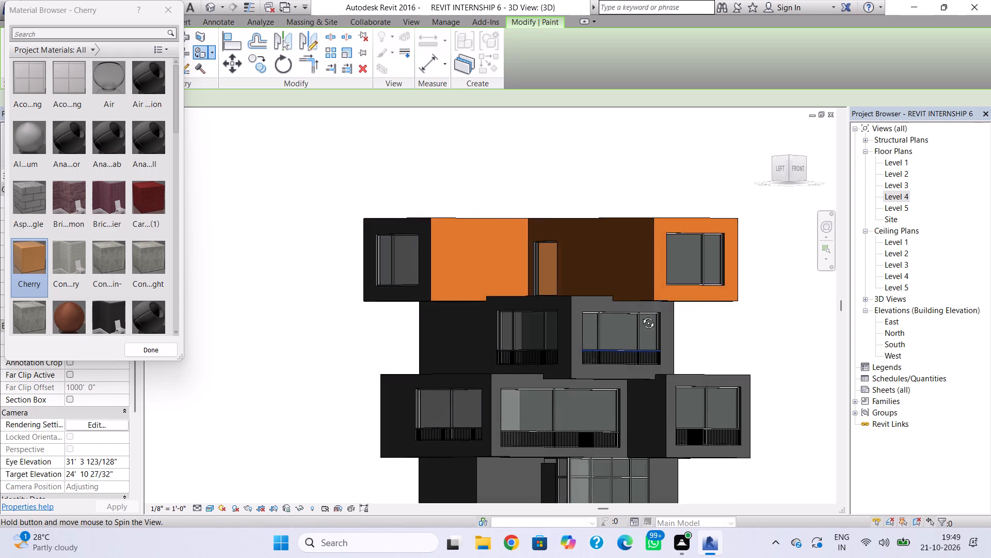
right_click_drag(641, 315, 645, 232, "shift")
left_click(686, 293)
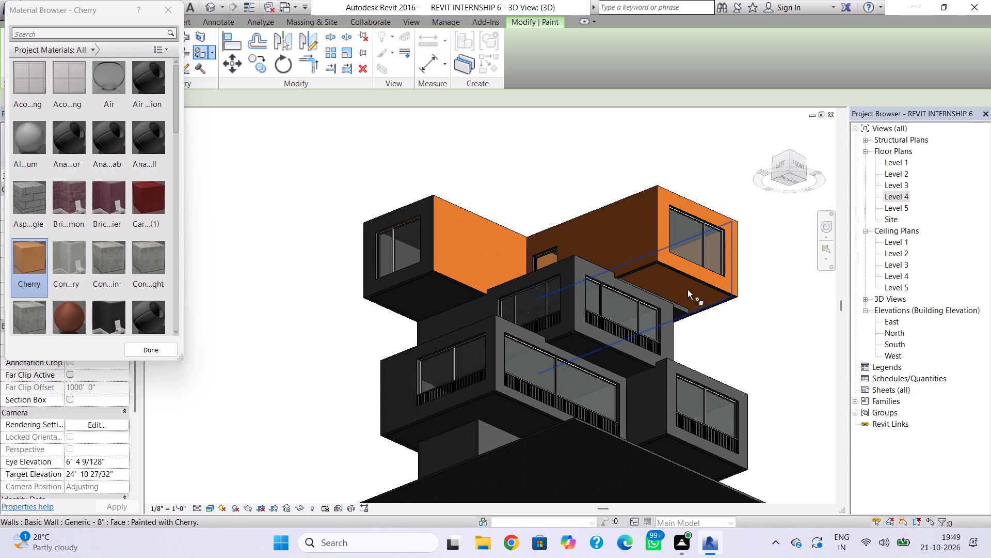
Paint the front window wall of the second storey's right-hand projecting box and its adjoining side wall with Cherry.
left_click(673, 395)
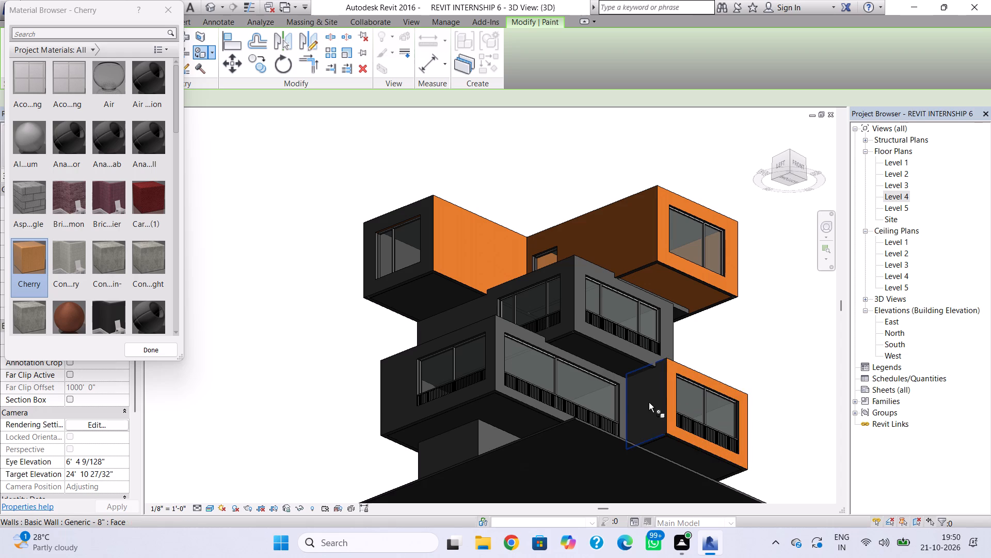
left_click(645, 404)
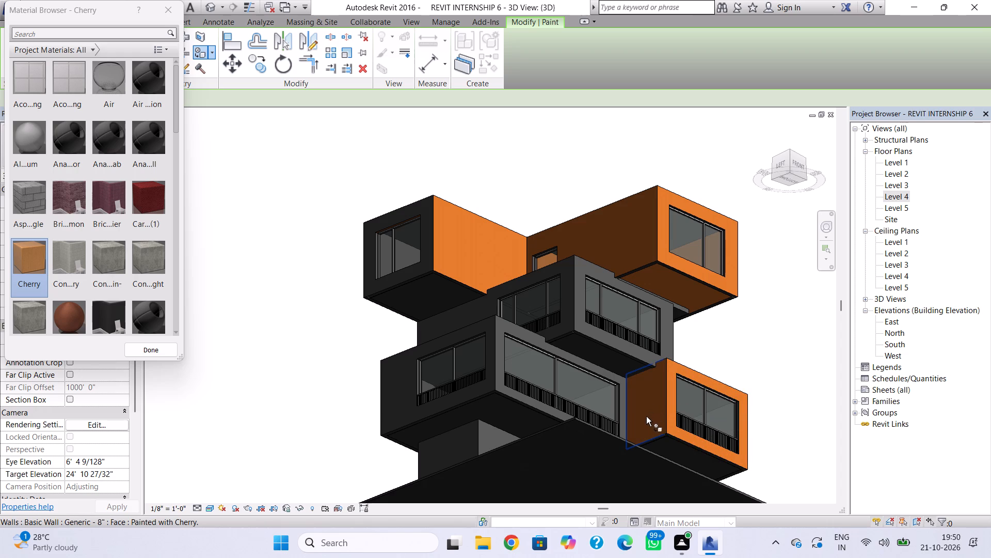
left_click(665, 443)
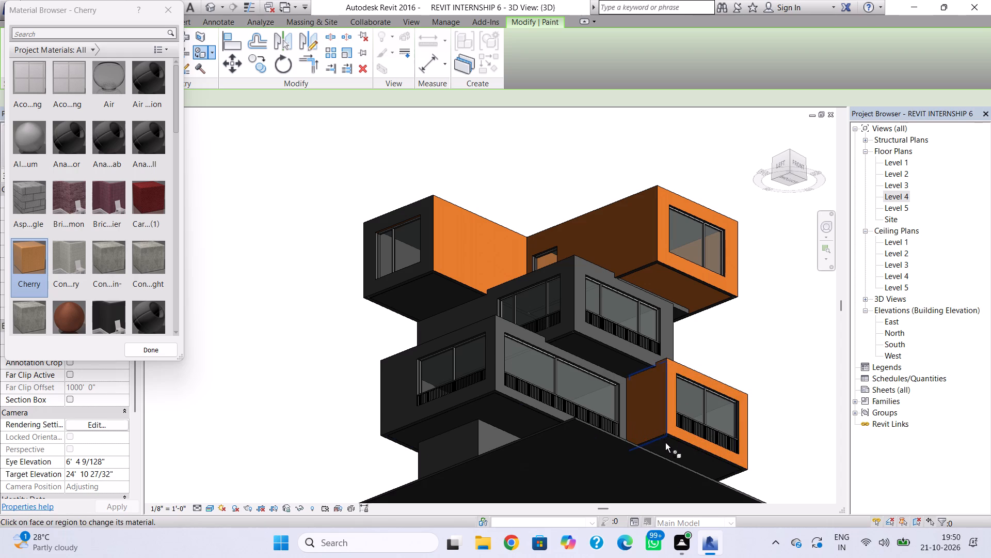
key("Escape")
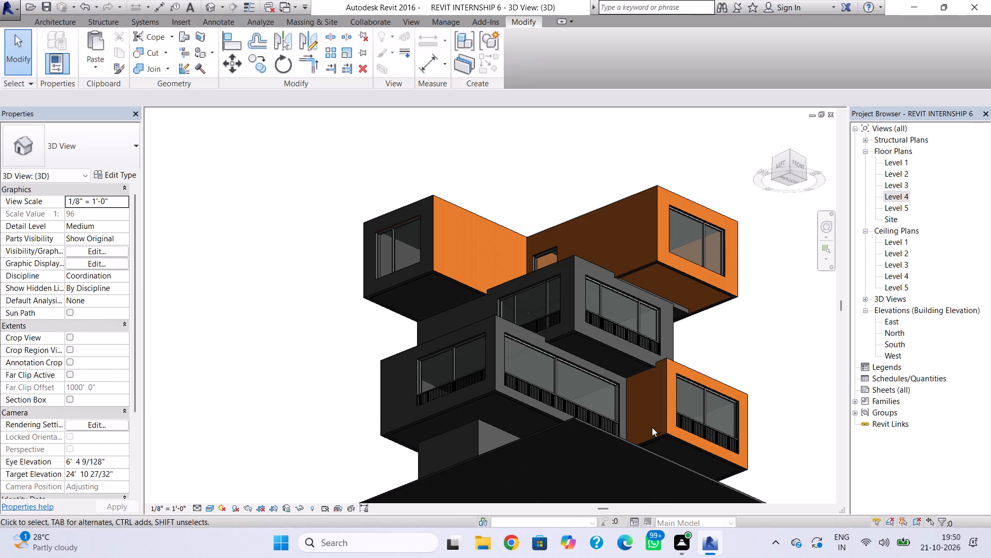
Paint the ground storey's left side wall, the front wall beside the entrance and the entrance recess wall with Cherry.
right_click_drag(618, 419, 607, 502, "shift")
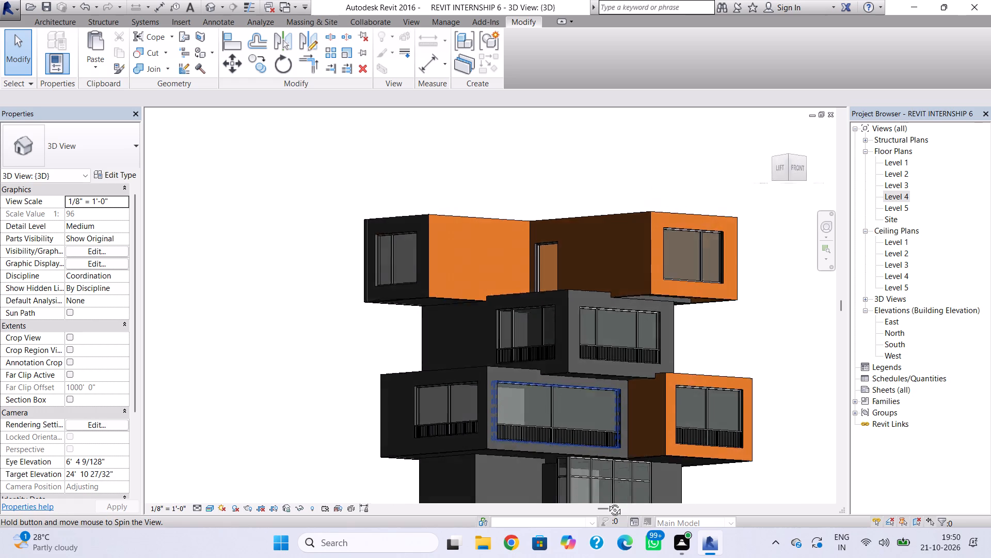
right_click_drag(607, 502, 601, 520, "shift")
left_click(521, 465)
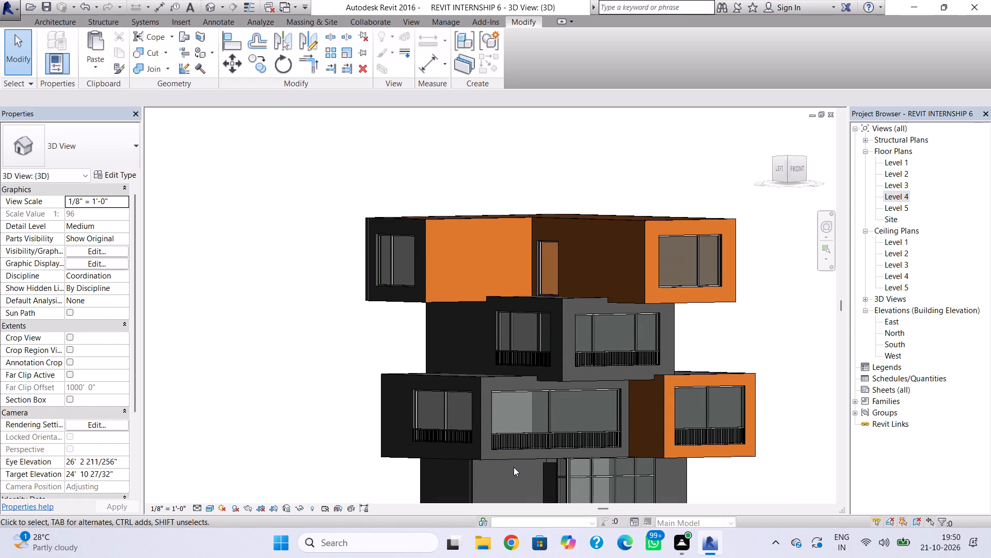
middle_click_drag(513, 467, 529, 390)
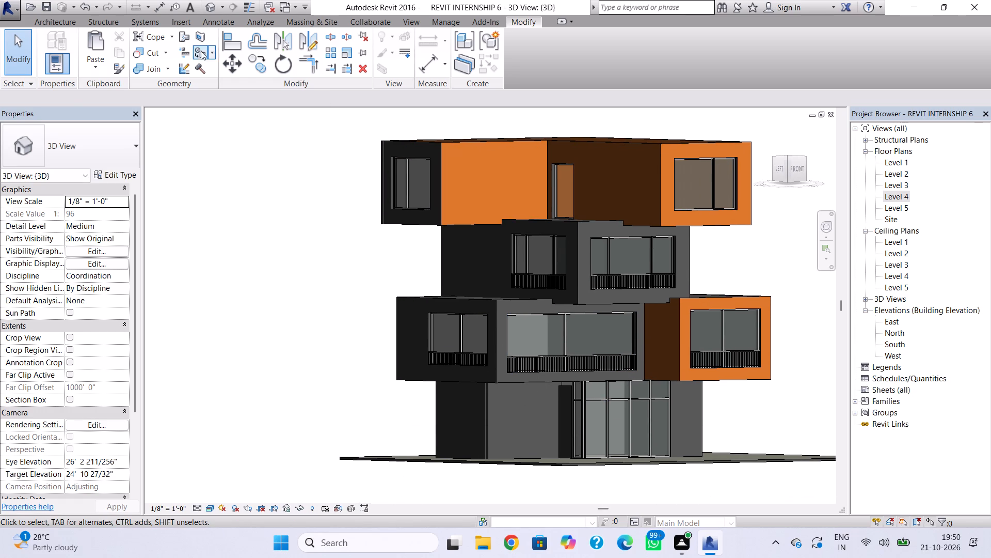
left_click(197, 52)
left_click(525, 416)
left_click(461, 419)
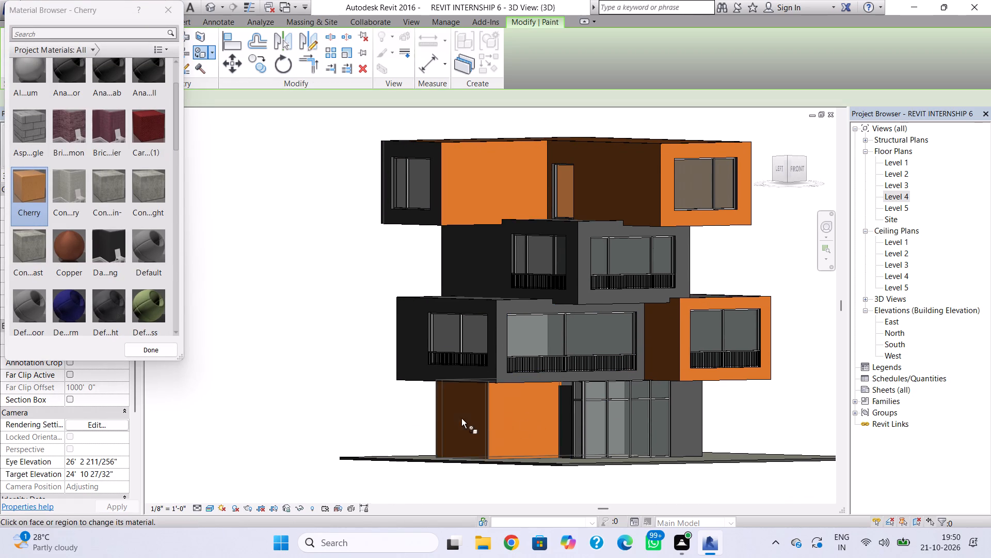
left_click(564, 425)
right_click_drag(536, 428, 585, 414, "shift")
left_click(565, 419)
Paint the ground storey's interior walls behind the glazing, the front wall right of the glazing and the right side wall with Cherry.
right_click_drag(658, 417, 573, 441, "shift")
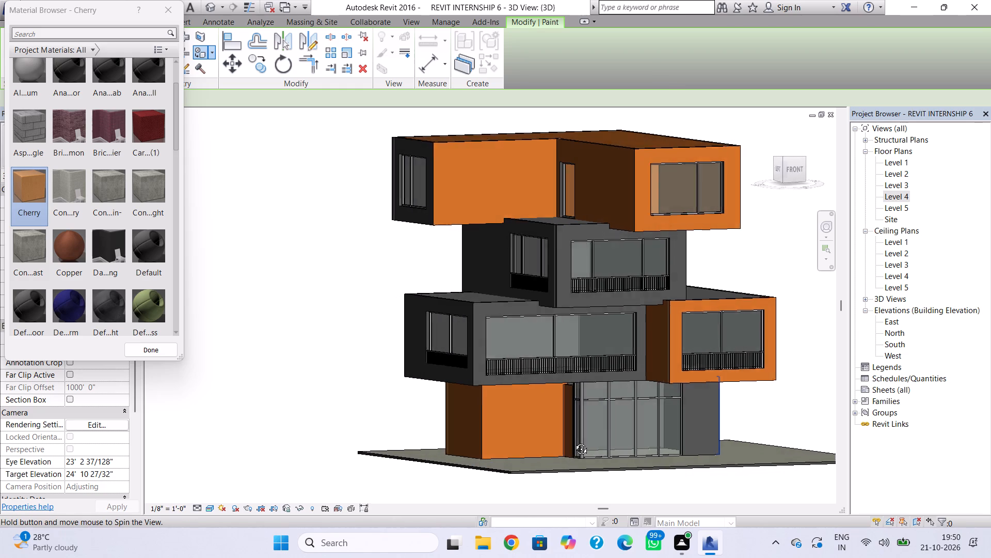
right_click_drag(573, 441, 573, 441, "shift")
left_click(620, 418, "shift")
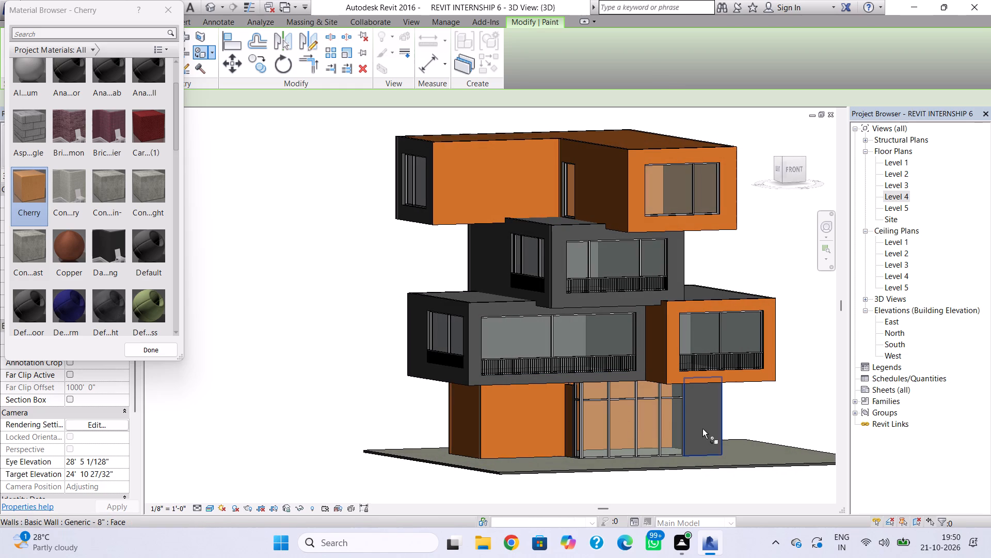
left_click(702, 429, "shift")
left_click(678, 428)
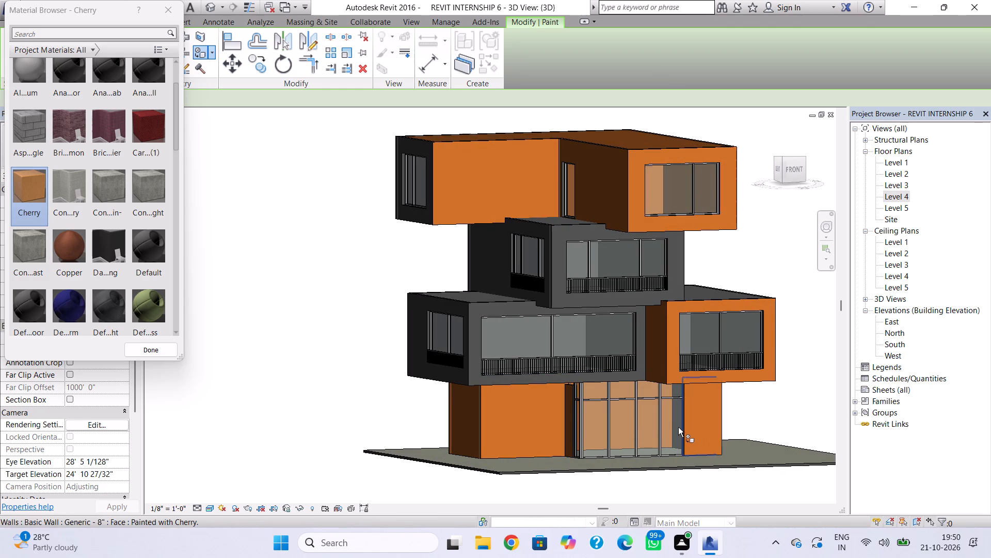
right_click_drag(674, 428, 702, 417, "shift")
left_click(659, 417)
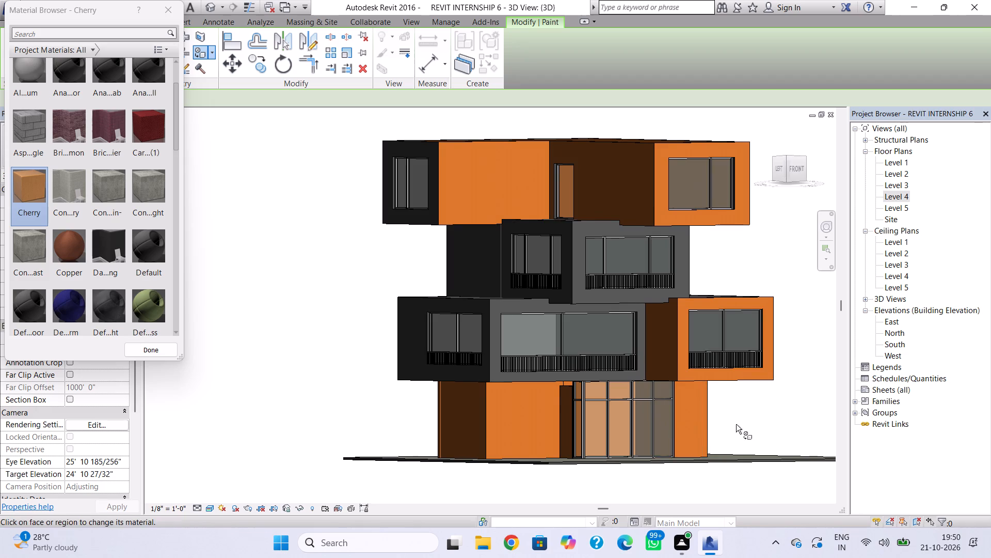
right_click_drag(736, 425, 588, 445, "shift")
left_click(723, 436)
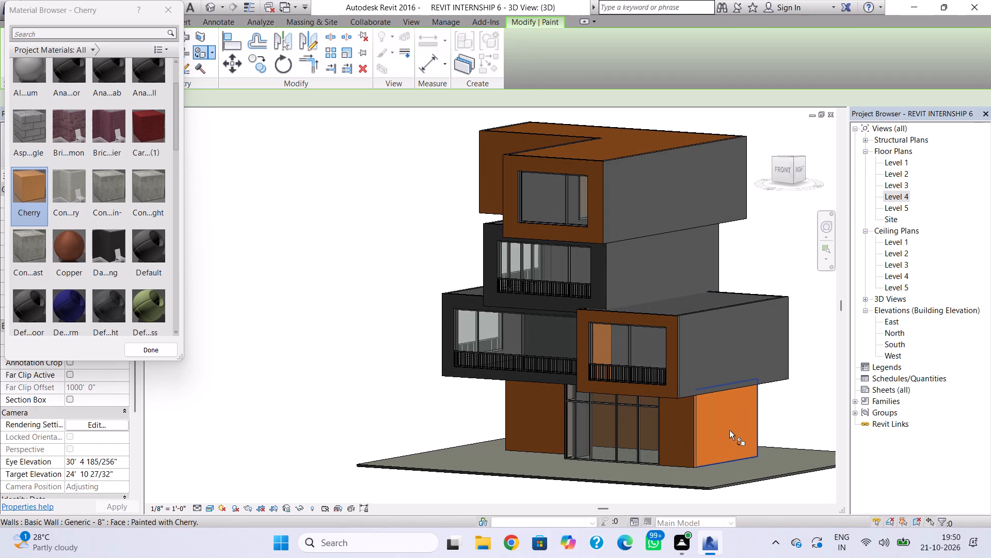
Paint the second storey's long right side wall and its Generic - 9" roof surface with Cherry.
left_click(717, 370)
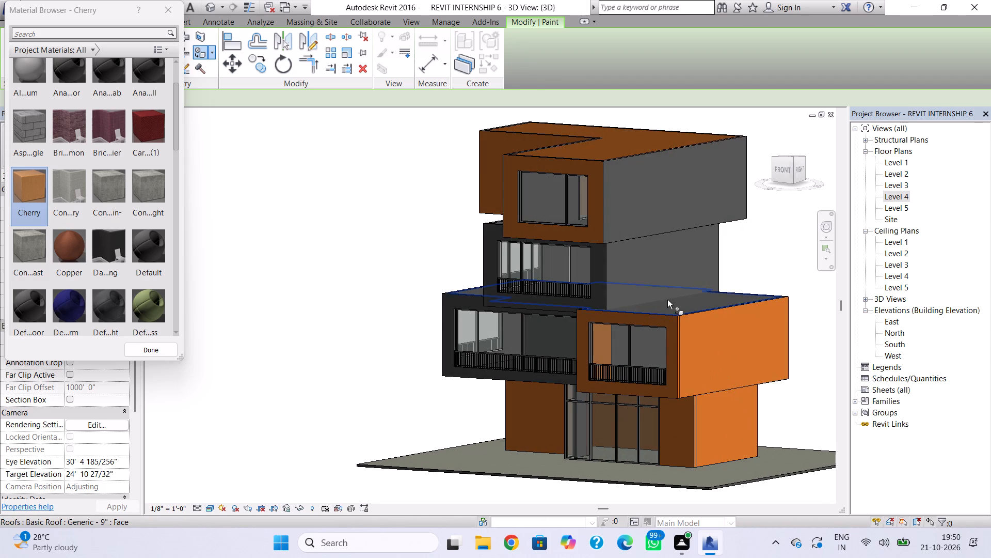
left_click(673, 311)
left_click(677, 309)
left_click(684, 307)
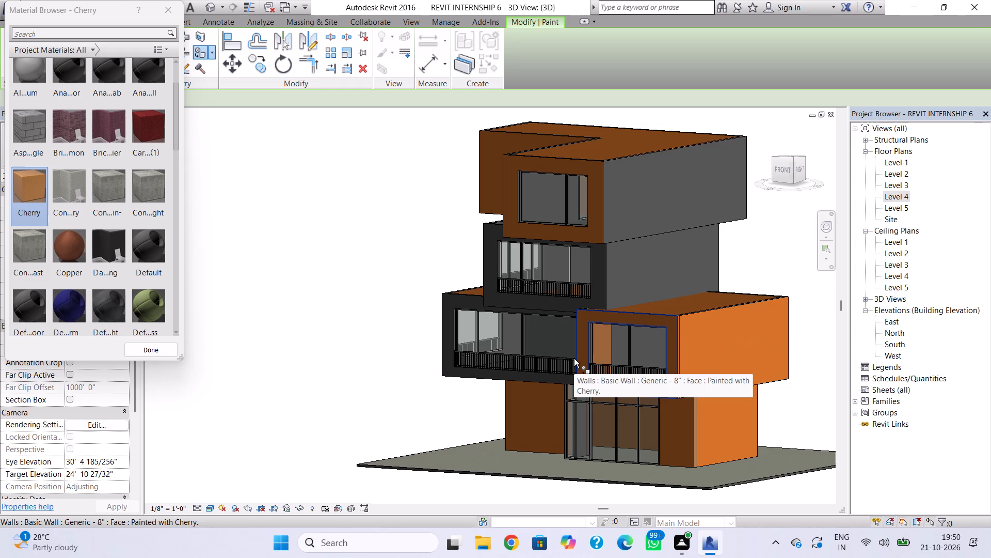
Paint the third storey's interior walls seen through the windows and the top storey's left window wall with Cherry.
right_click_drag(451, 394, 462, 395, "shift")
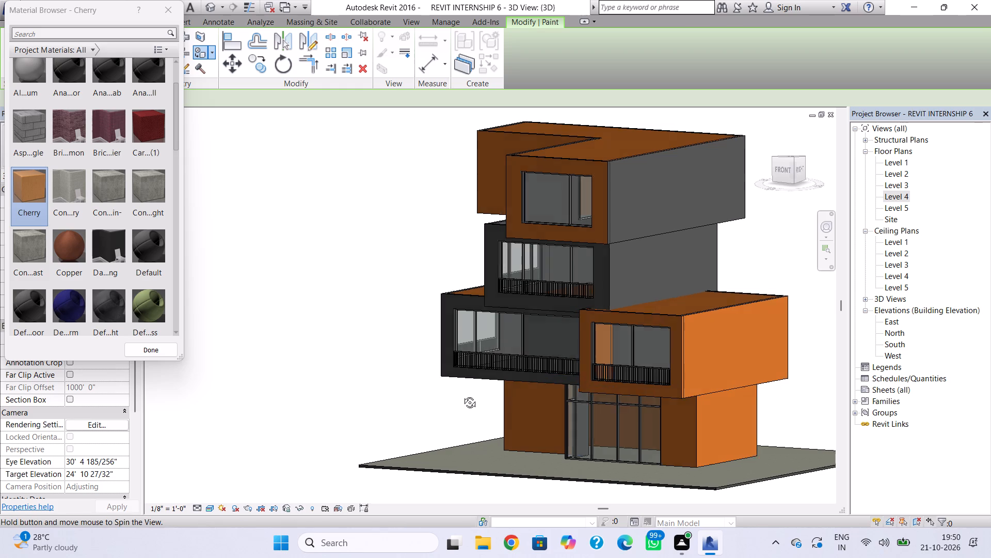
right_click_drag(462, 395, 636, 391, "shift")
right_click_drag(428, 400, 541, 400, "shift")
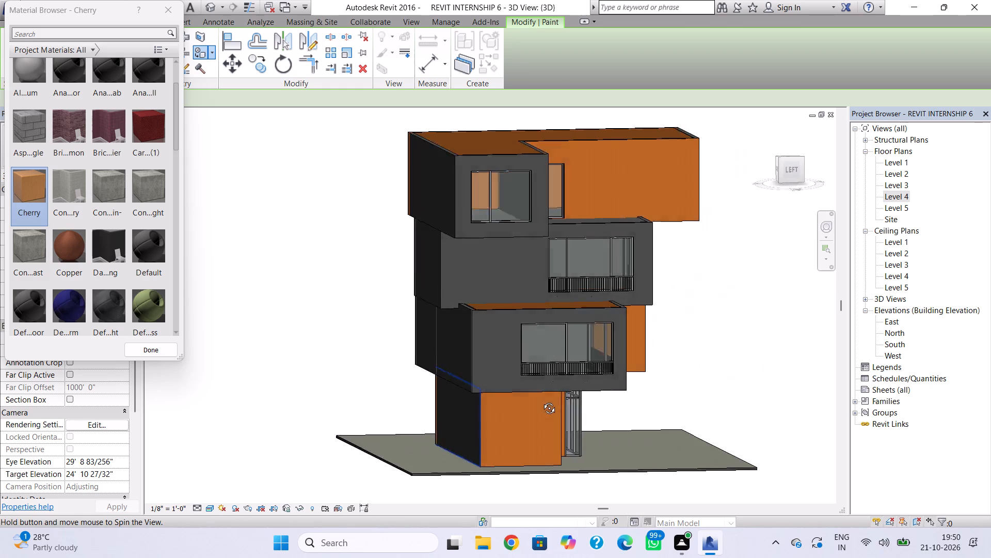
right_click_drag(541, 400, 445, 371, "shift")
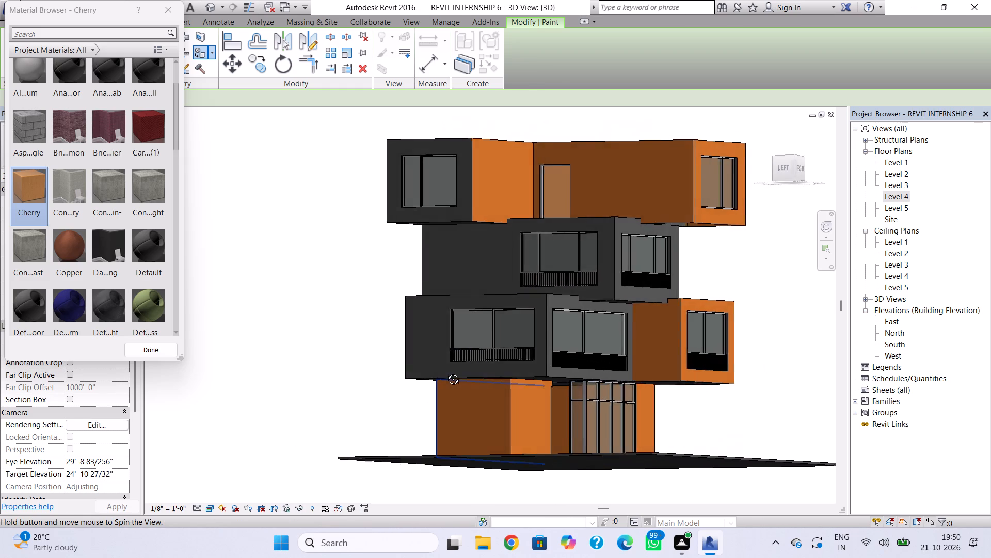
right_click_drag(445, 371, 430, 372, "shift")
left_click(550, 254)
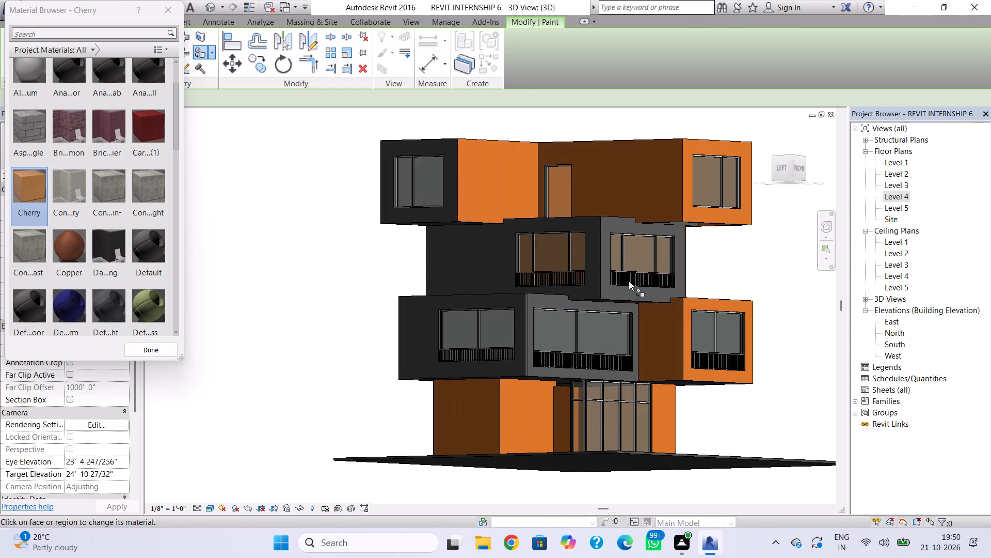
left_click(436, 208)
left_click(438, 213)
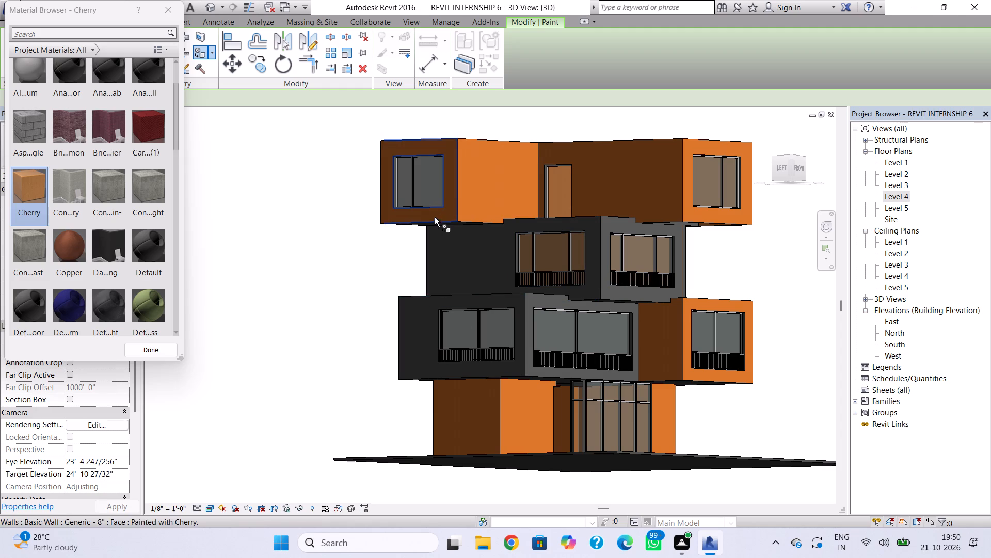
Paint the third storey's exposed roof surface with Cherry and dismiss the Autodesk notification card.
right_click_drag(433, 233, 604, 271, "shift")
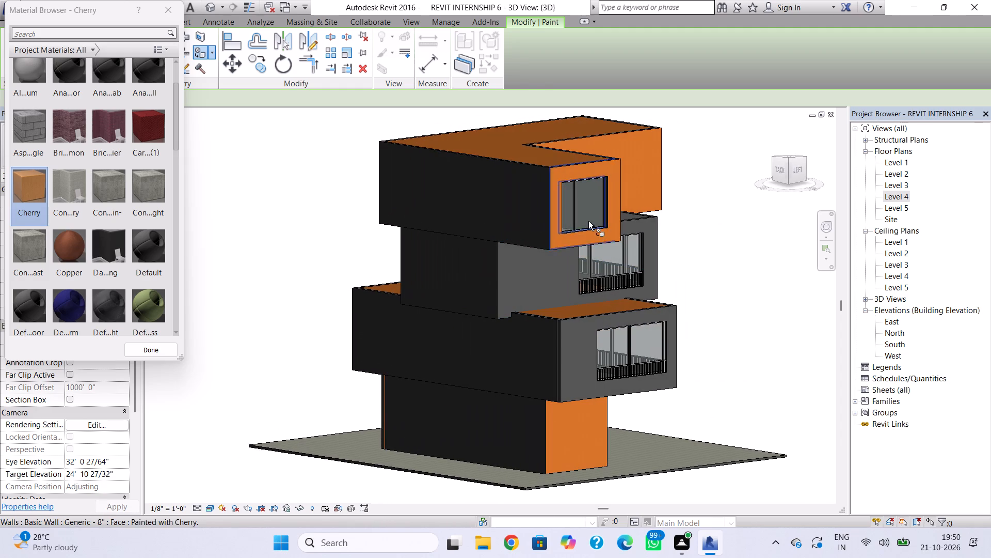
left_click(599, 210, "shift")
left_click(520, 223)
right_click_drag(589, 283, 394, 295, "shift")
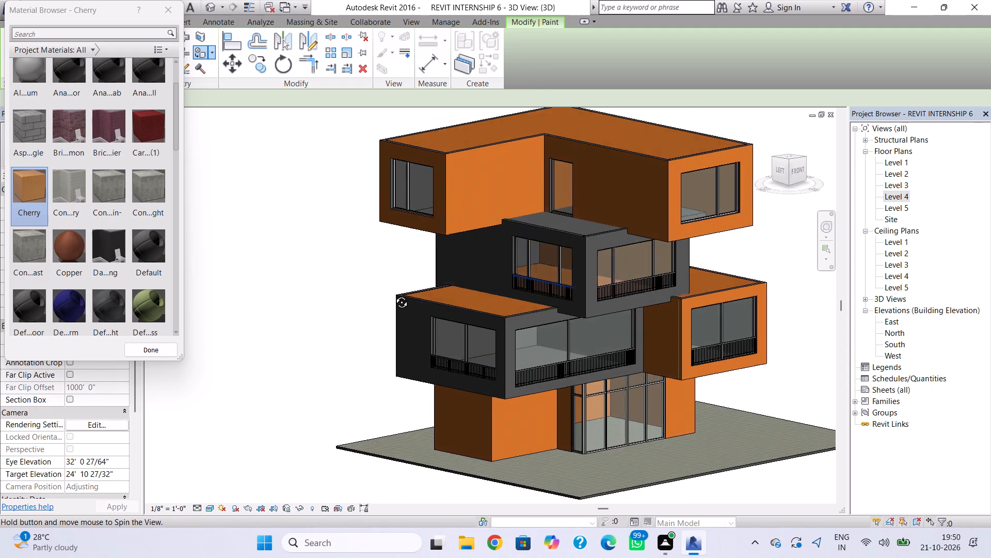
right_click_drag(394, 295, 389, 285, "shift")
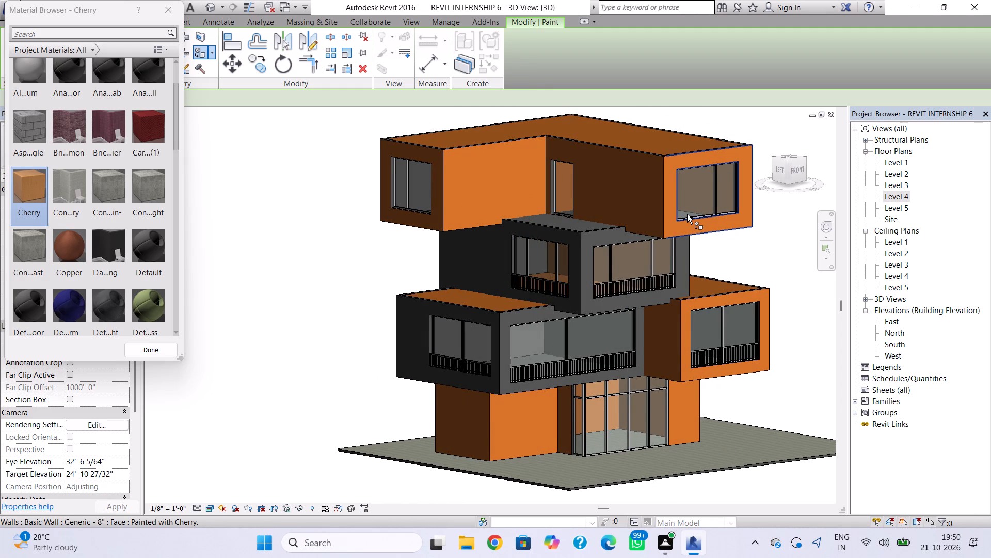
left_click(686, 212)
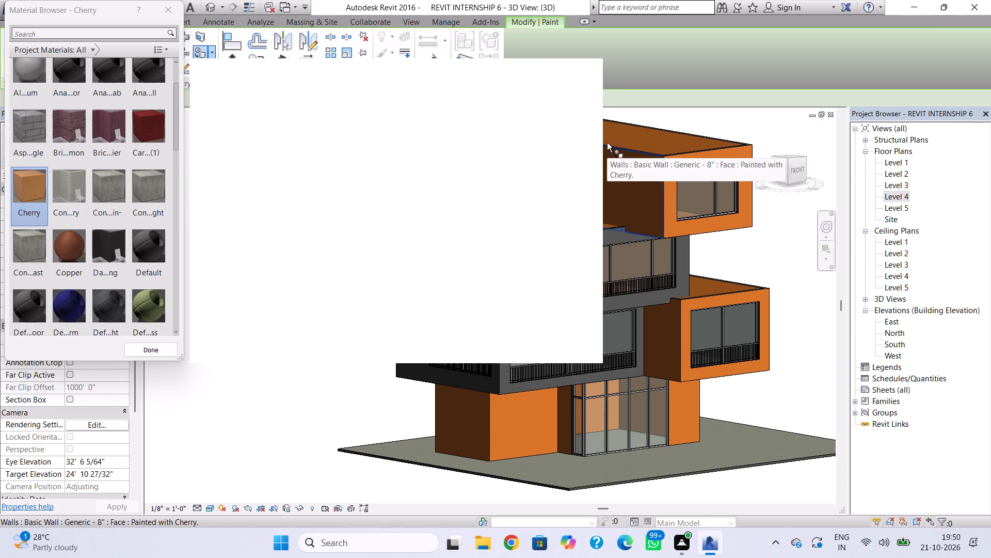
left_click(576, 73)
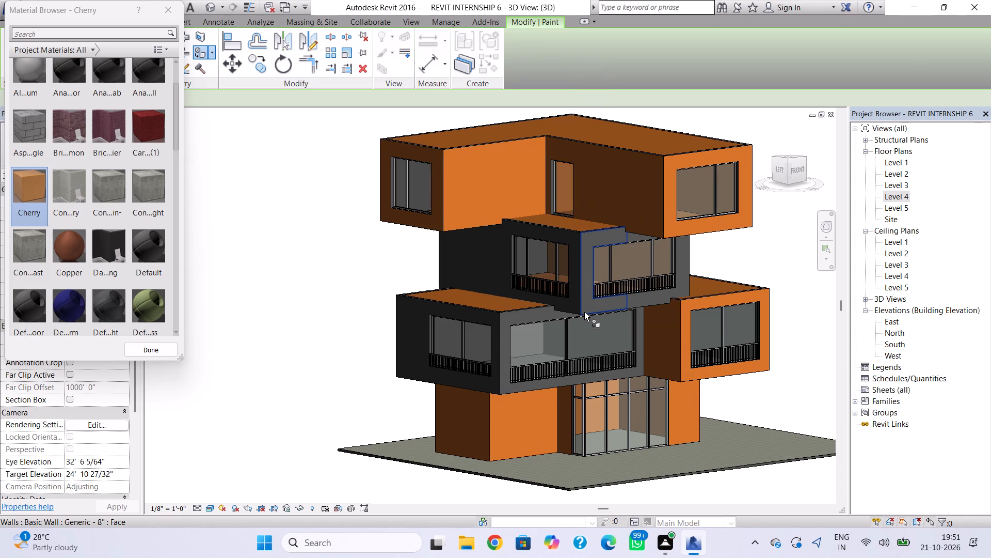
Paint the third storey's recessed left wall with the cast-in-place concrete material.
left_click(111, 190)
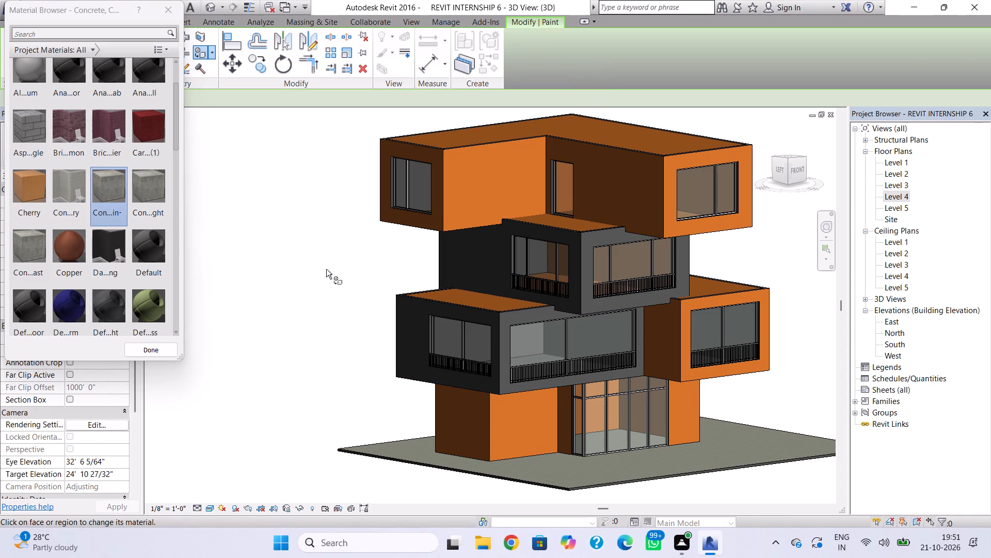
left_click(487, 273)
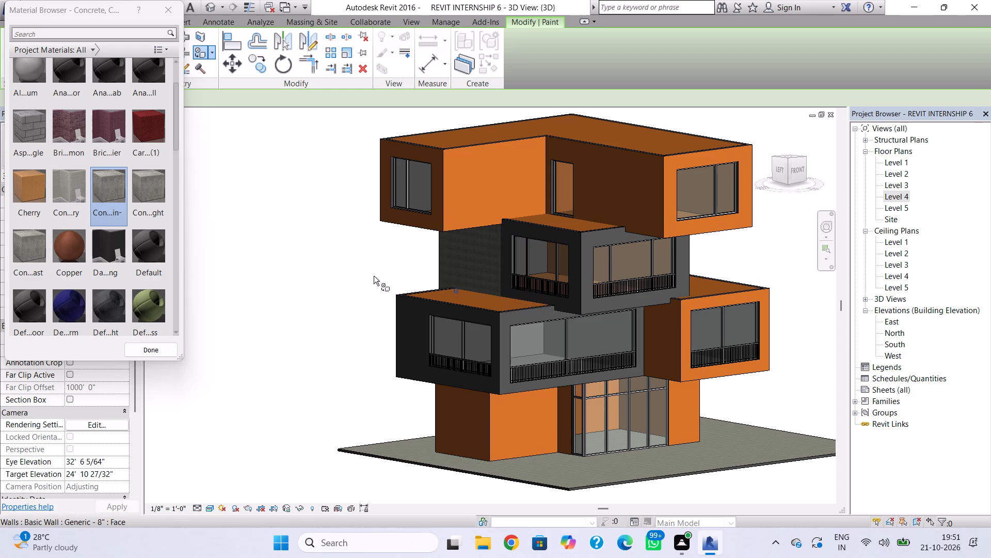
Paint the third storey's recessed left wall, left window wall and front window wall with Gypsum Wall Board.
scroll(87, 214, "down", 3)
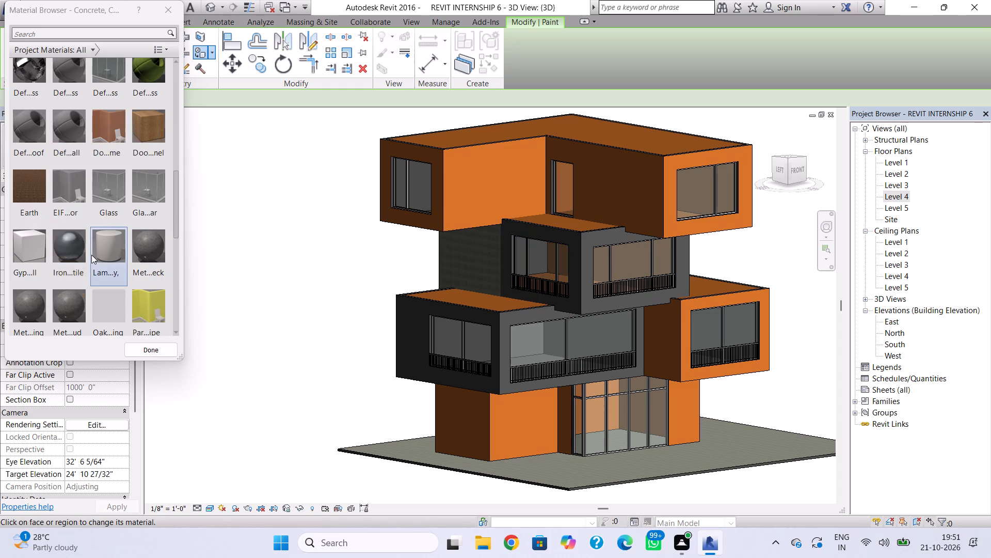
scroll(91, 255, "down", 1)
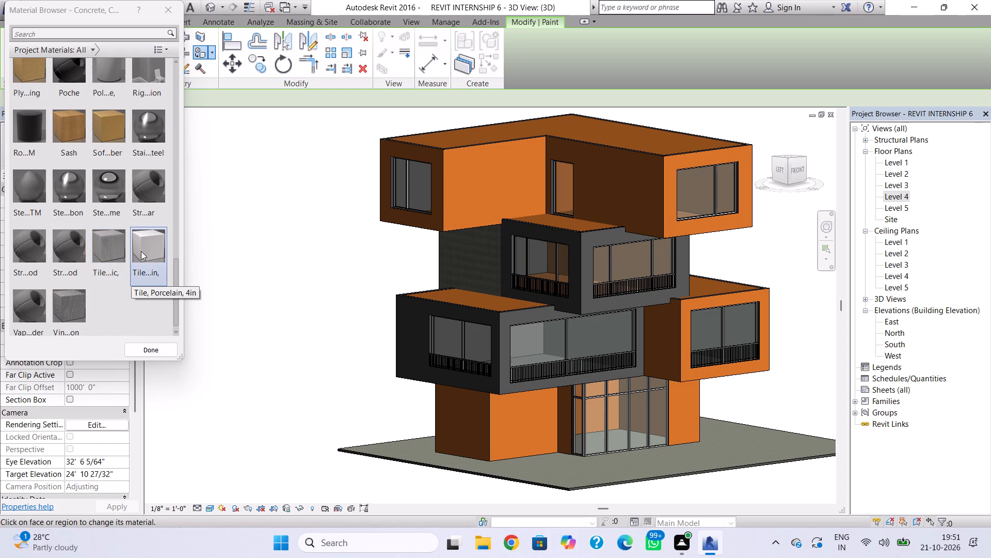
left_click(146, 251)
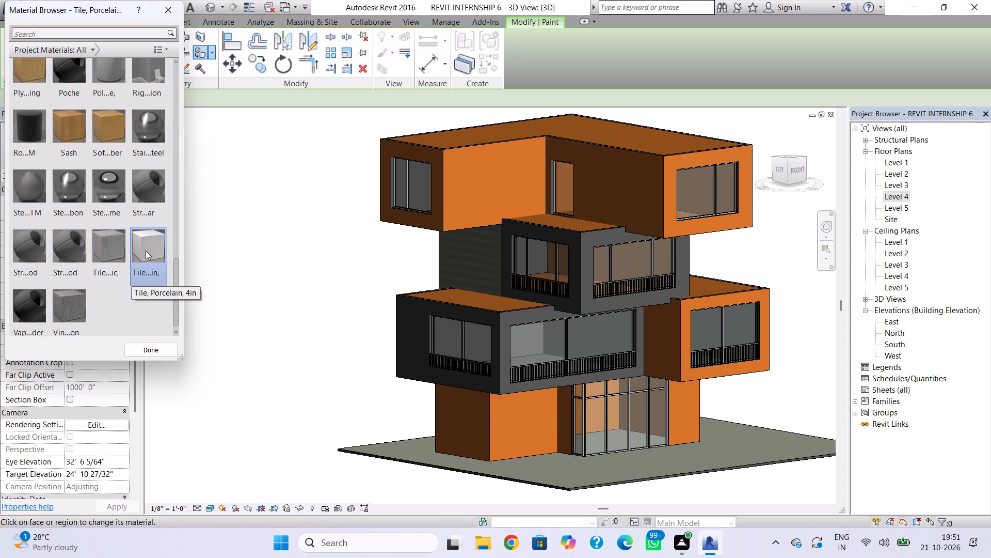
scroll(74, 216, "up", 2)
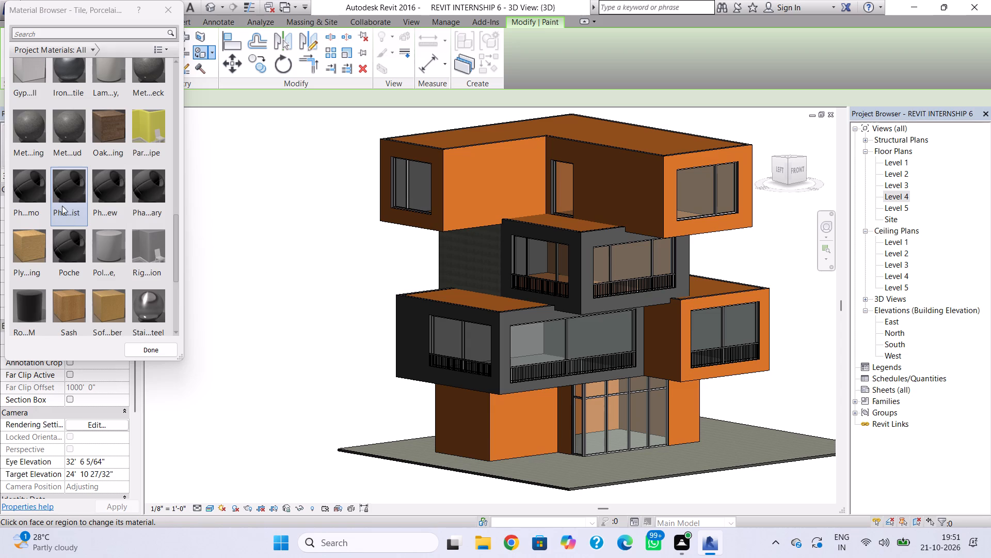
left_click(33, 235)
left_click(474, 270)
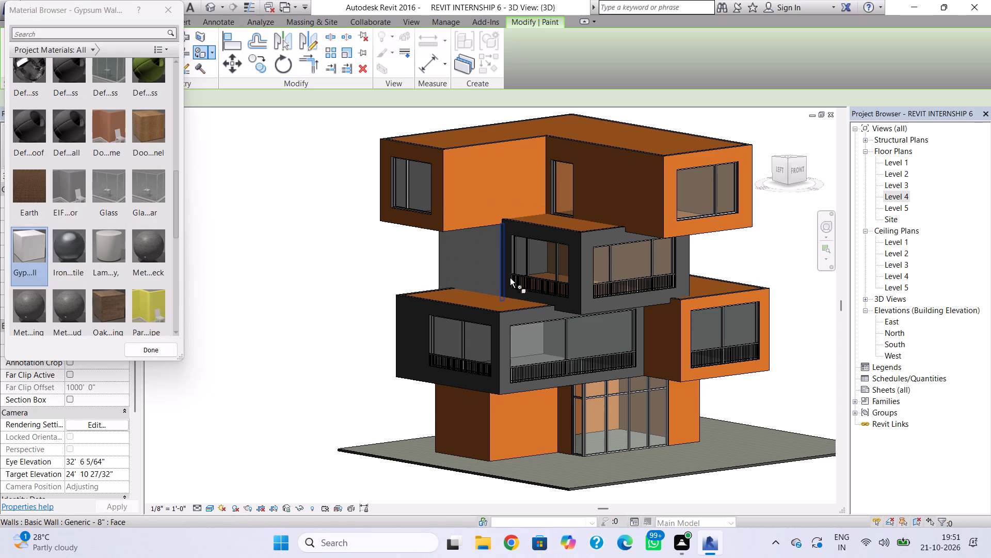
left_click(521, 293)
left_click(587, 241)
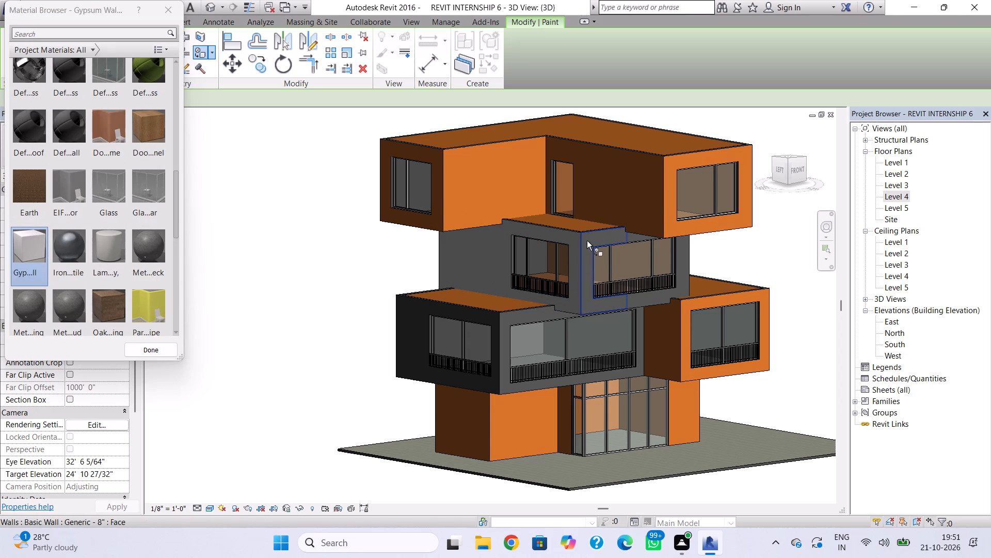
left_click(568, 296)
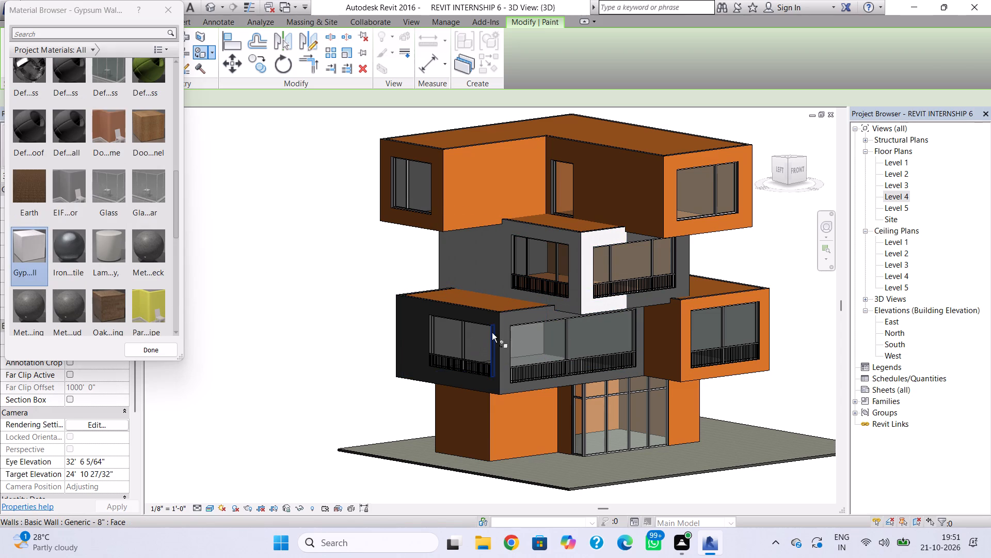
Paint the second storey's front window wall and the rest of the third storey's front window wall with Gypsum Wall Board.
left_click(504, 322)
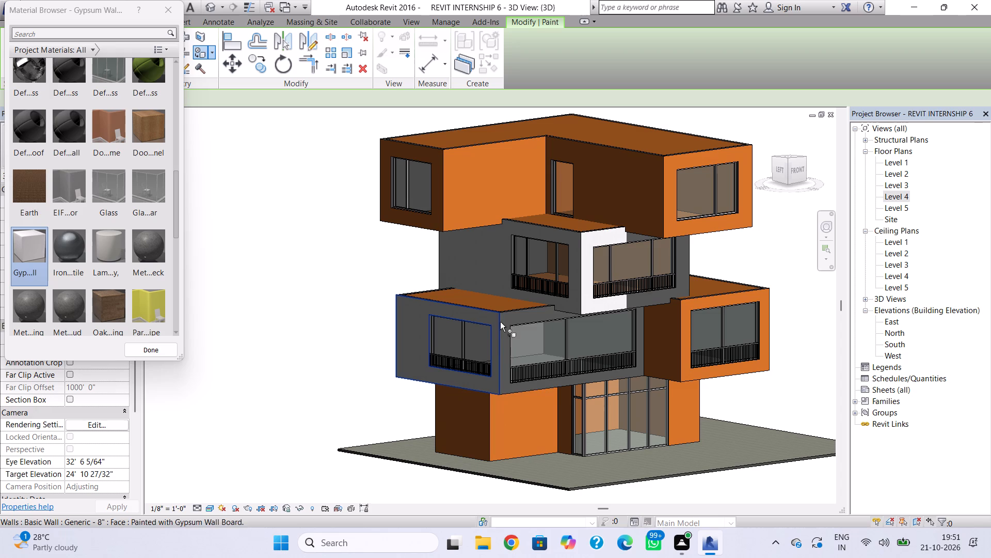
left_click(512, 322)
left_click(570, 315)
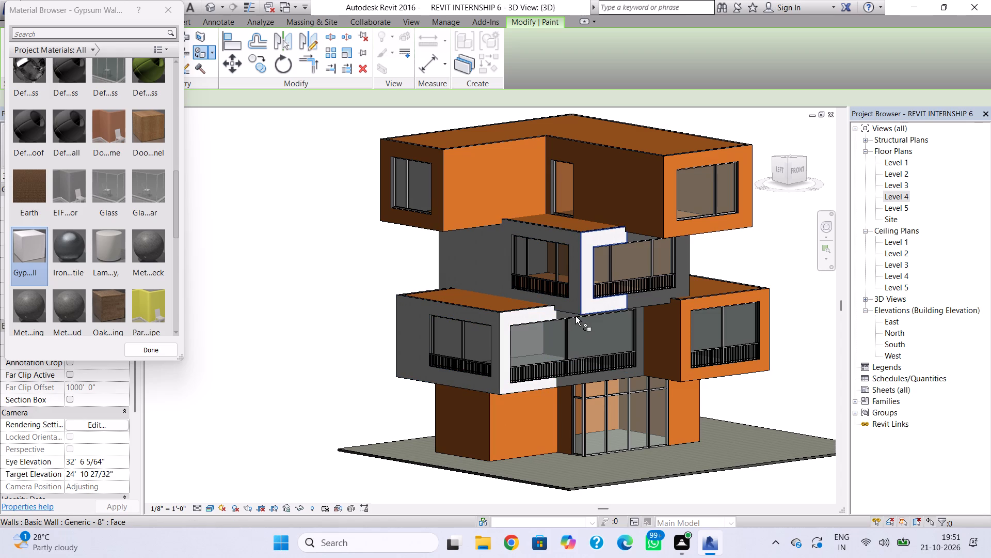
right_click_drag(569, 316, 539, 251, "shift")
left_click(620, 287)
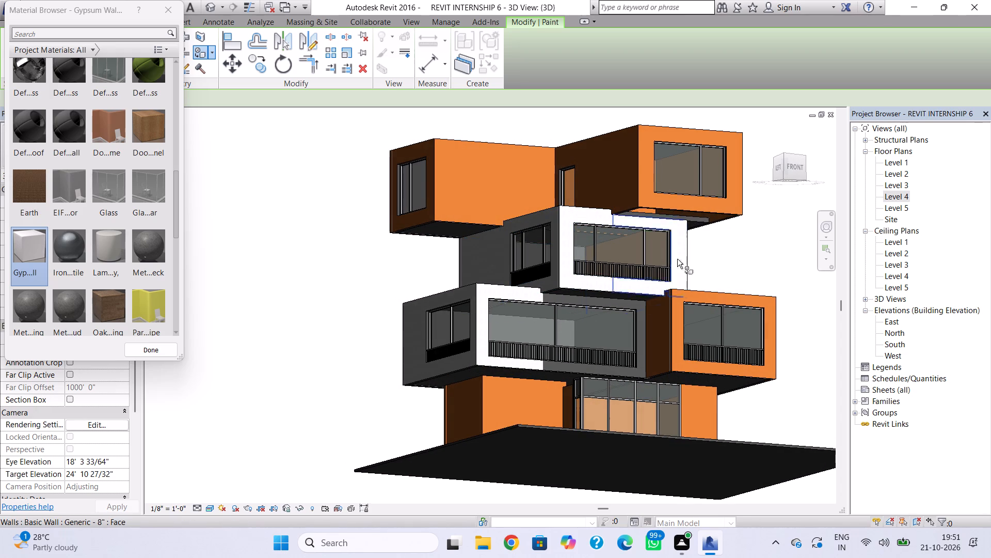
left_click(611, 300)
scroll(567, 300, "up", 2)
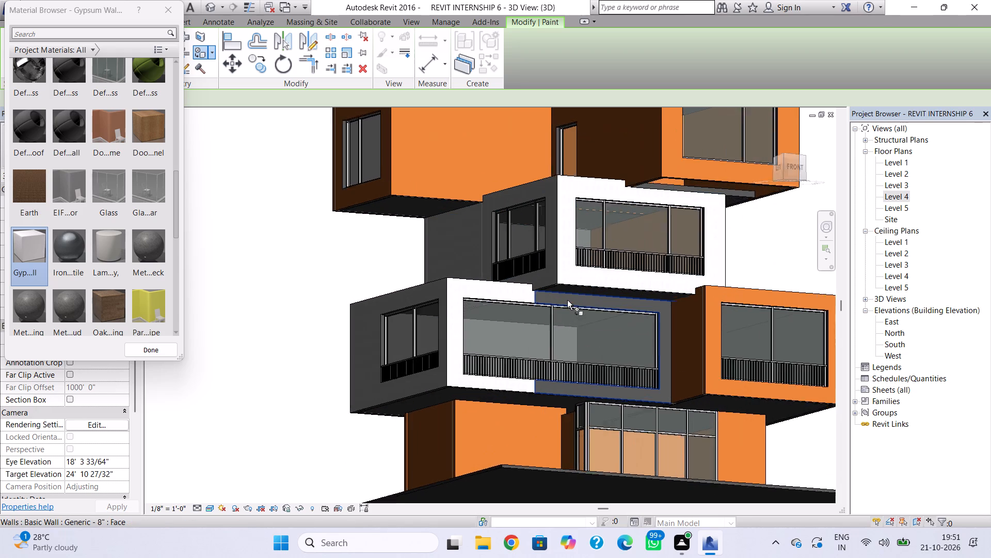
scroll(567, 300, "up", 4)
left_click(567, 298)
Apply Gypsum Wall Board to the third storey's left window wall once more and leave the Paint tool.
left_click(538, 266, "shift")
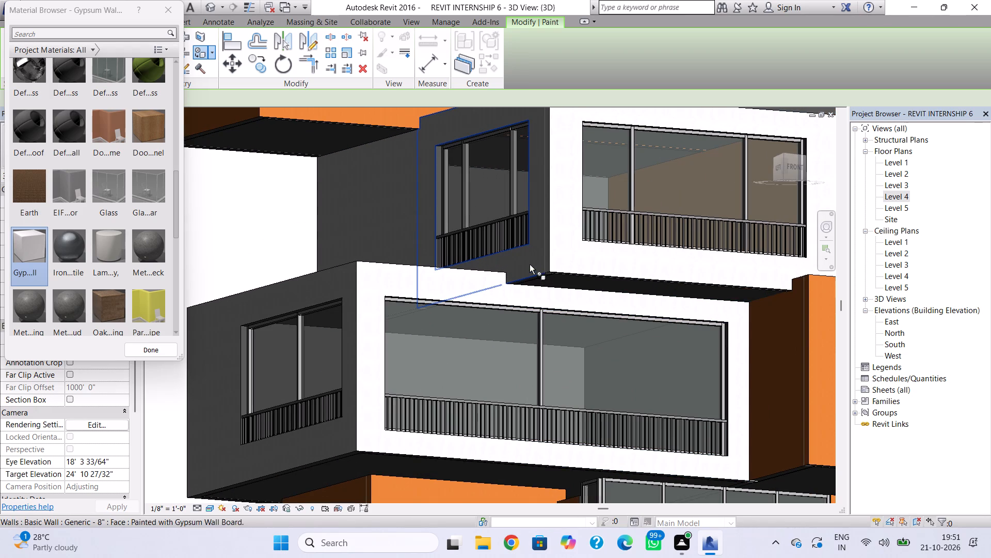
middle_click_drag(530, 265, 536, 267, "shift")
middle_click_drag(540, 270, 646, 302, "shift")
left_click(661, 283)
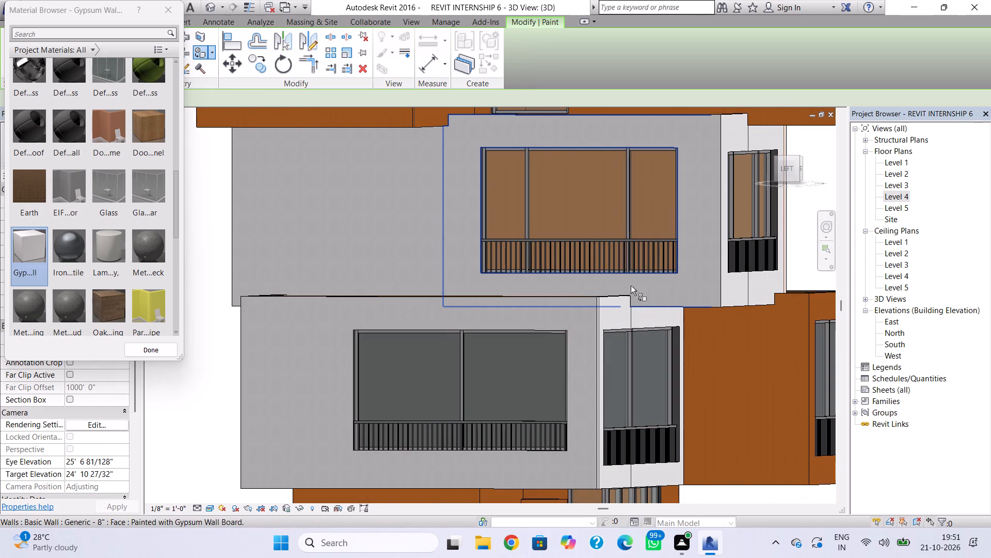
scroll(611, 293, "down", 7)
right_click_drag(578, 332, 515, 347, "shift")
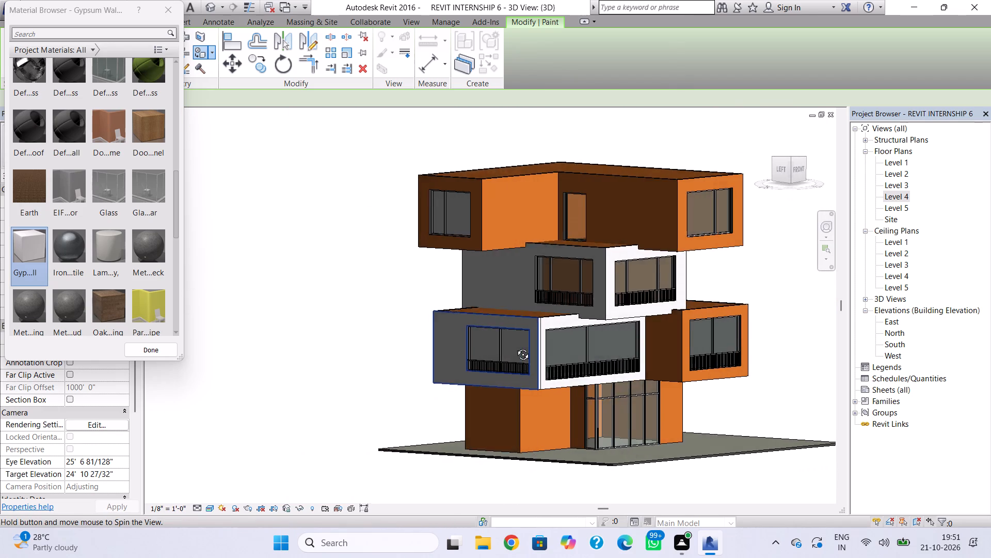
right_click_drag(515, 347, 514, 338, "shift")
scroll(516, 336, "down", 2)
middle_click_drag(513, 345, 426, 394)
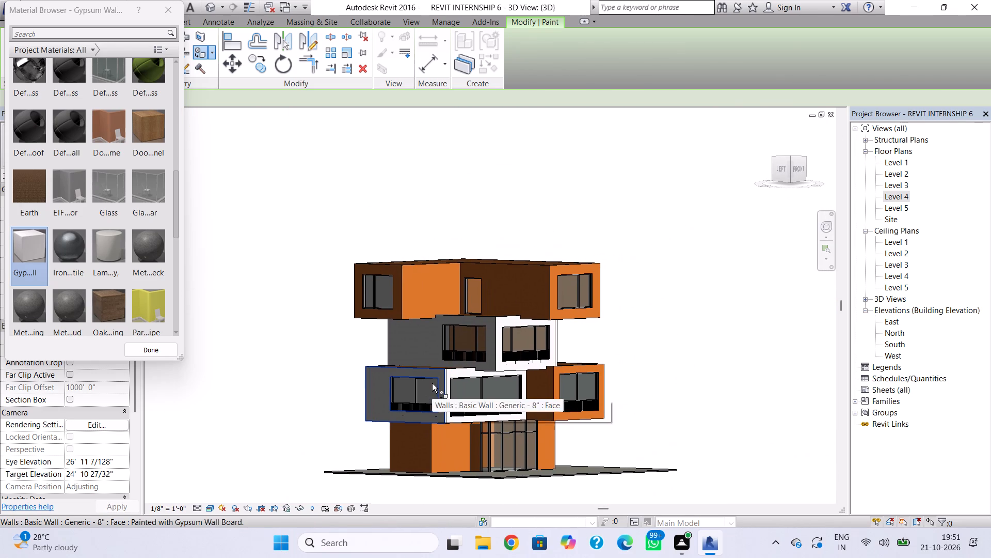
key("Escape")
Restart the Paint tool and save the project.
right_click_drag(451, 375, 440, 435, "shift")
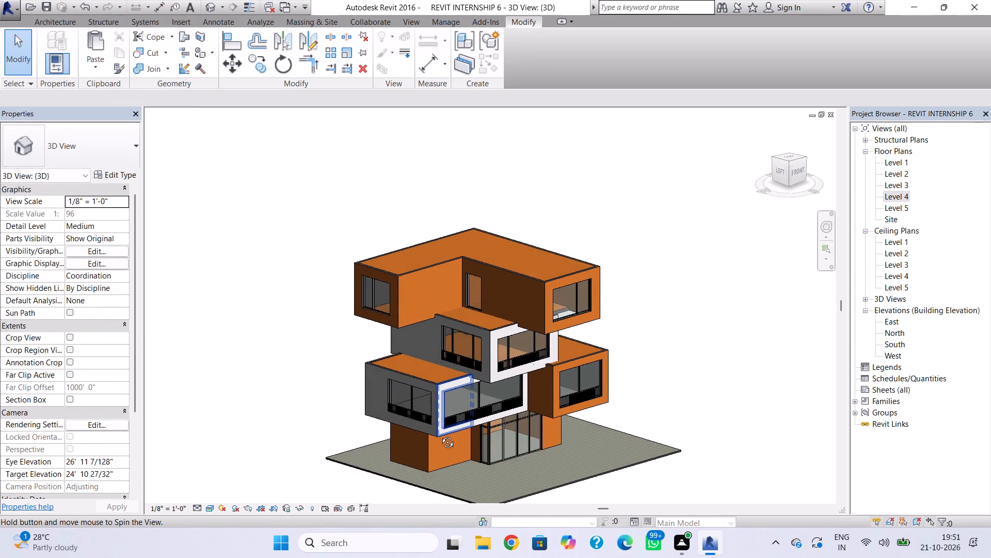
right_click_drag(440, 435, 435, 438, "shift")
scroll(481, 414, "up", 1)
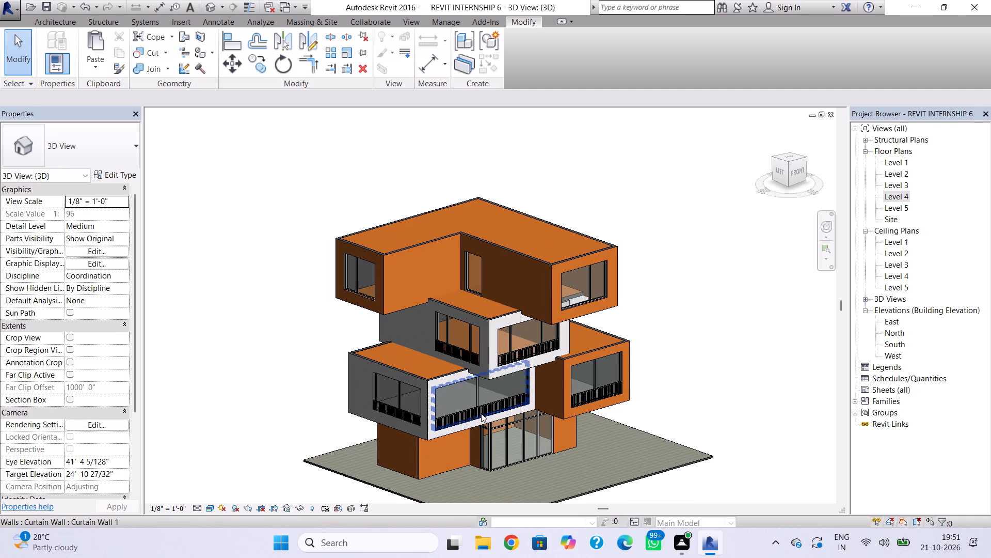
middle_click_drag(492, 401, 516, 363)
scroll(510, 385, "up", 1)
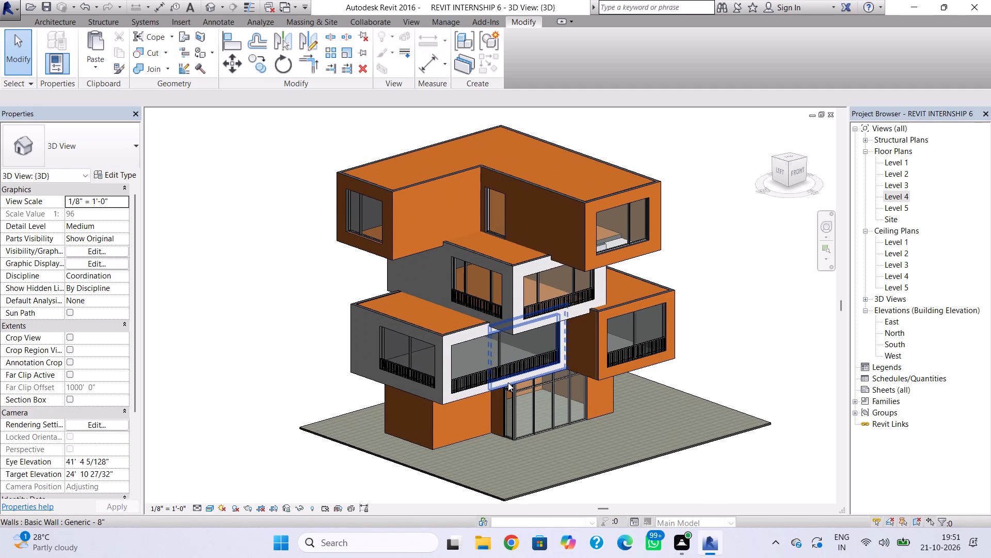
left_click(196, 51)
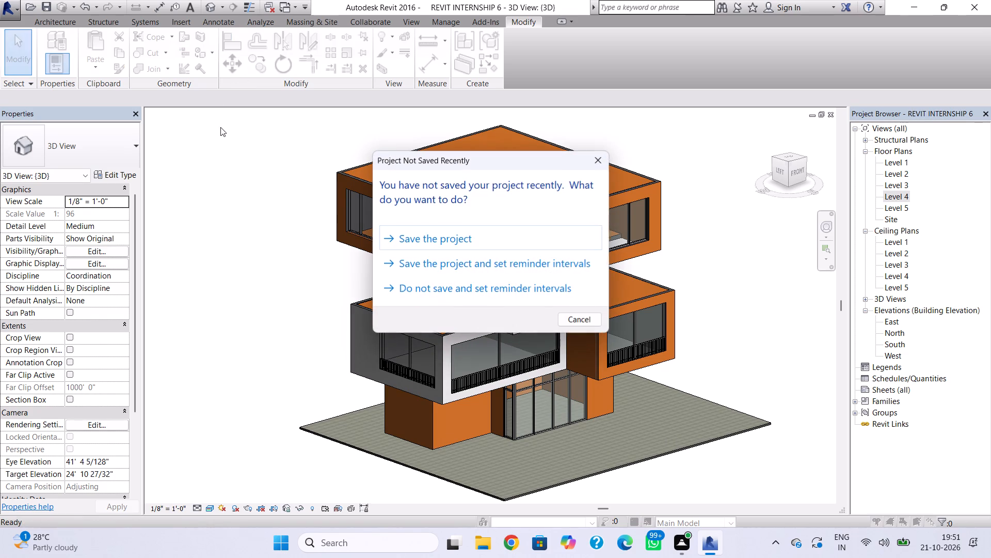
left_click(394, 242)
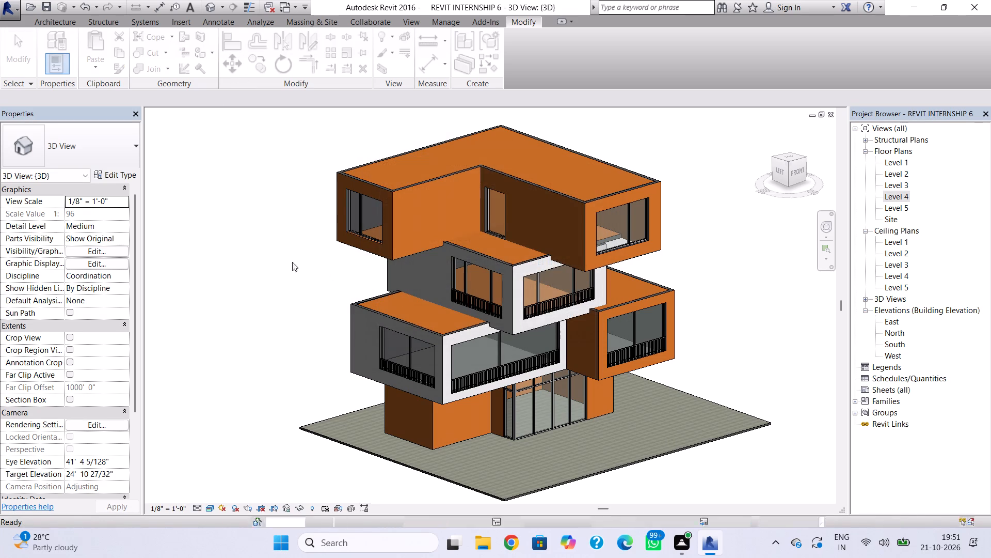
Paint the ground storey's narrow front wall beside the glazed entrance with Gypsum Wall Board and leave the Paint tool.
left_click(28, 200)
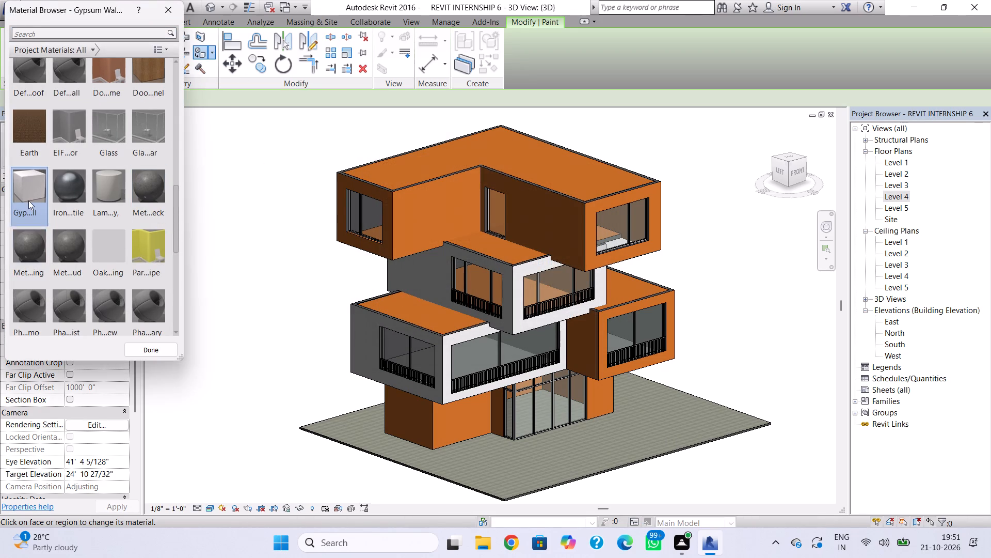
right_click_drag(631, 433, 583, 382, "shift")
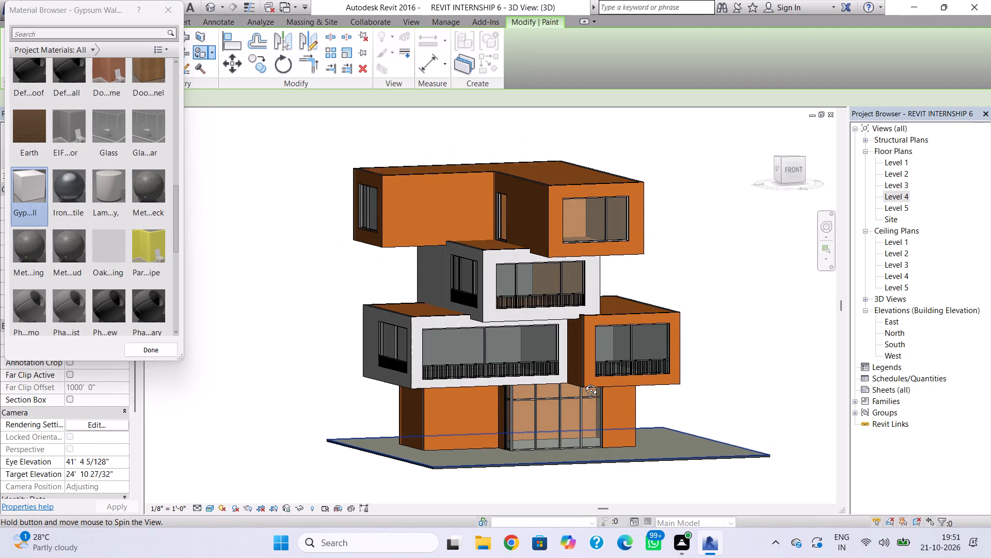
right_click_drag(583, 382, 583, 382, "shift")
left_click(619, 420)
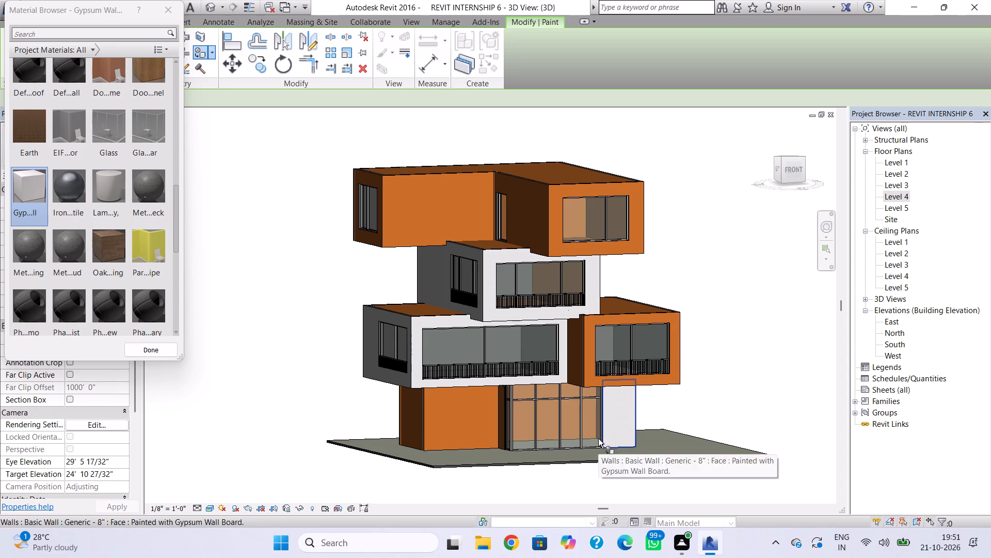
key("Escape")
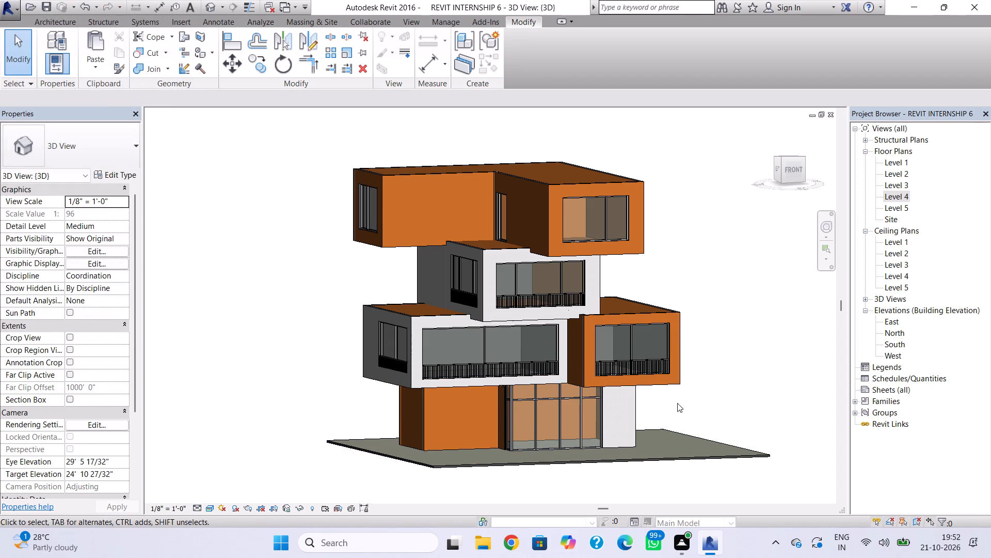
Print the 3D view with Microsoft Print to PDF, closing the pop-up card and the raster printing notice.
key("ctrl+p")
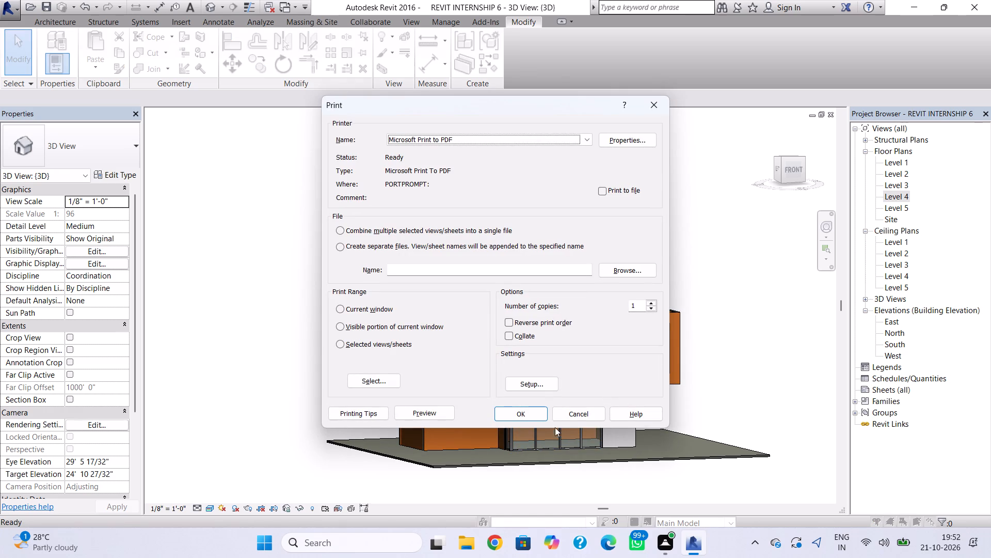
left_click(537, 413)
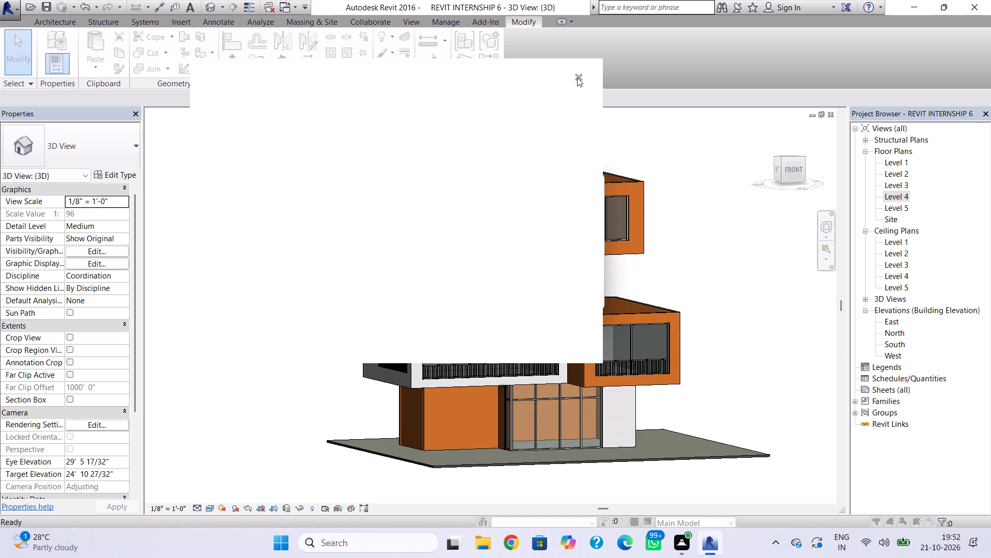
left_click(577, 78)
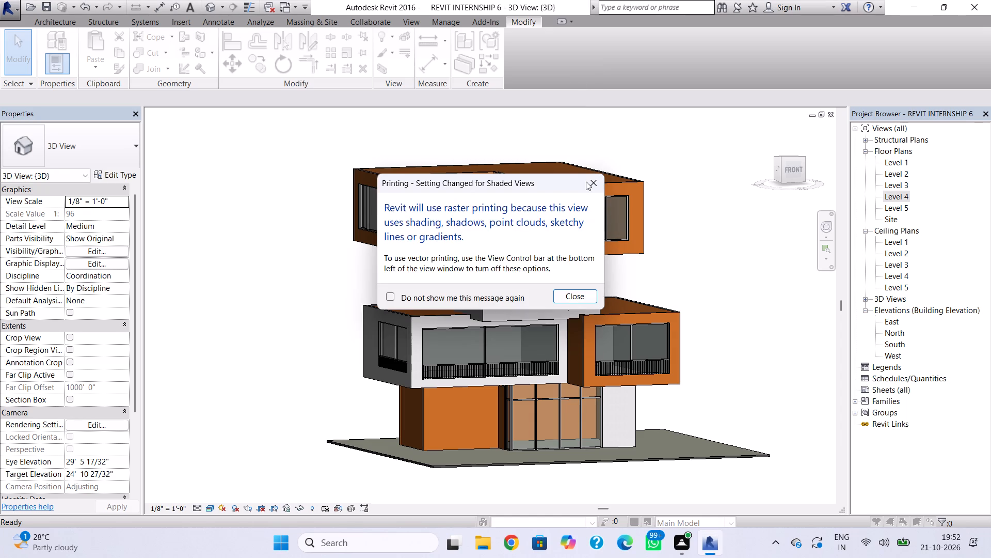
left_click(585, 298)
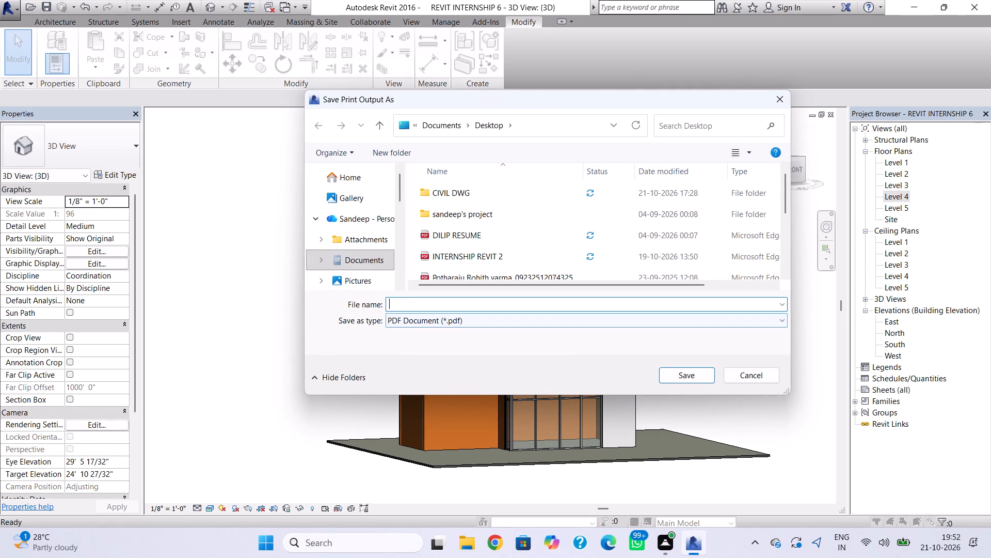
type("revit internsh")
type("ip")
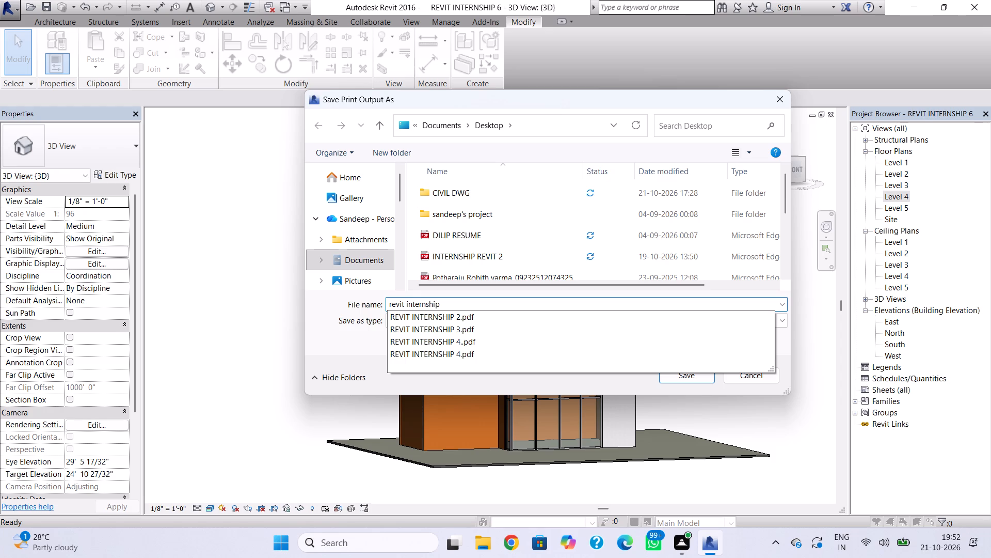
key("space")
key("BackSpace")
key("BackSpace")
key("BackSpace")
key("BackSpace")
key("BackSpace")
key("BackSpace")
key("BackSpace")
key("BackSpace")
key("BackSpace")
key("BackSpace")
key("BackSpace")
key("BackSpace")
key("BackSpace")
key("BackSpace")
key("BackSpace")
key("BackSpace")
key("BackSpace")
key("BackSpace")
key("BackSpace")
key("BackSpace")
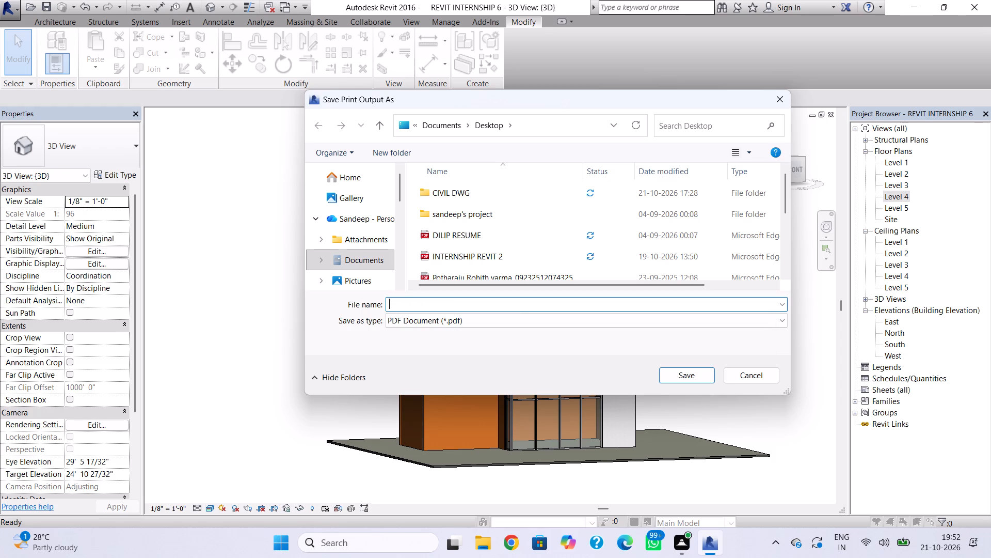
Save the print output as a PDF document named "REVIT INTERNSHIP 6`" in the Desktop folder.
type("REVIT INTER")
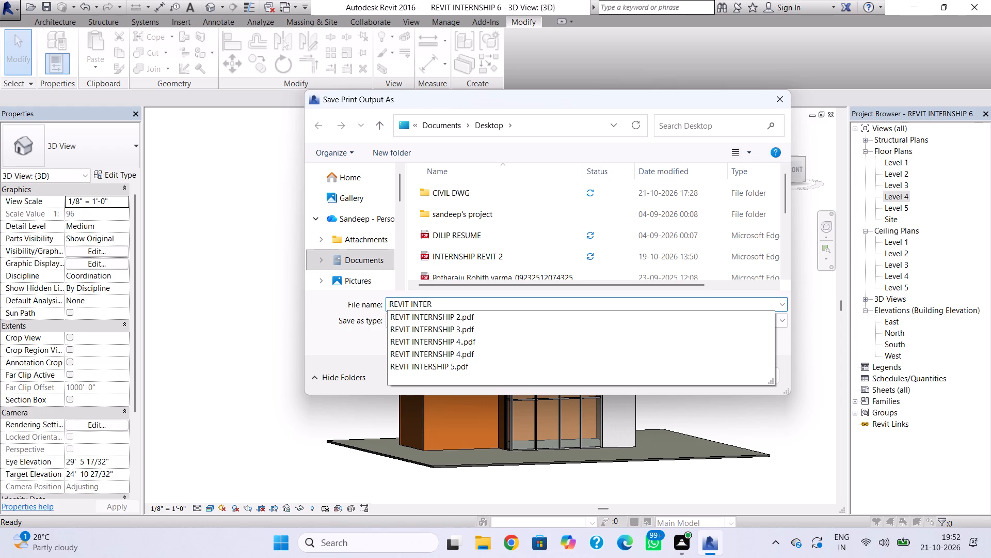
type("NSHIP")
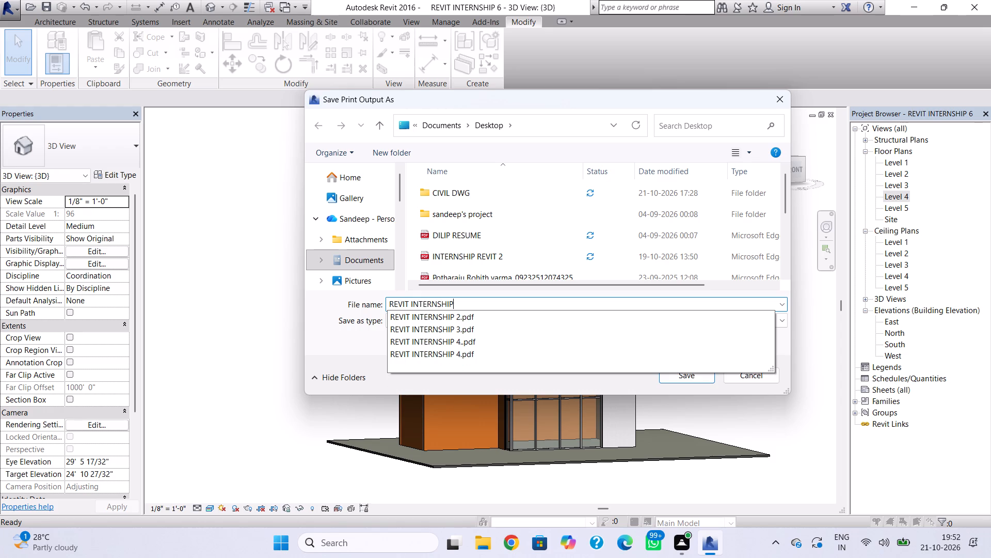
key("space")
key("5")
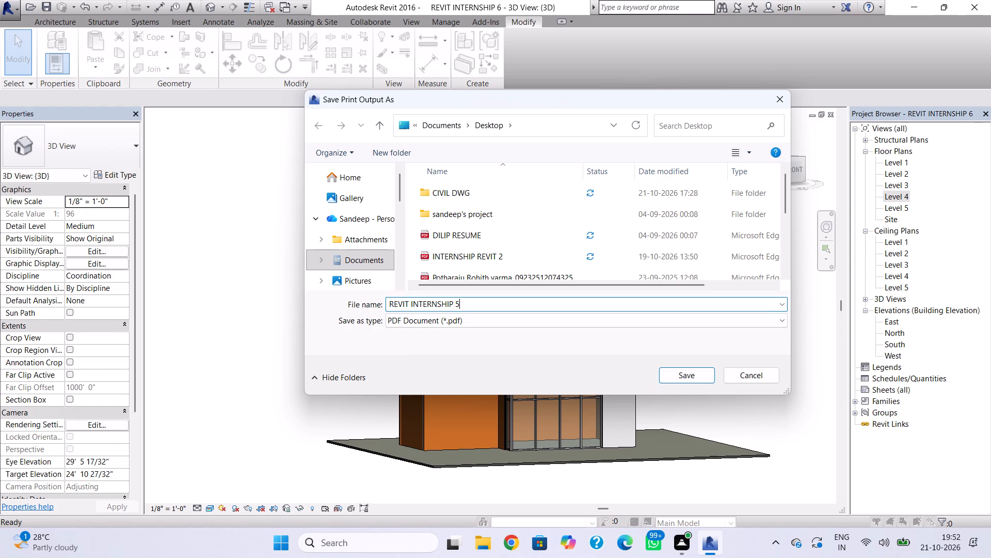
key("1")
key("BackSpace")
key("grave")
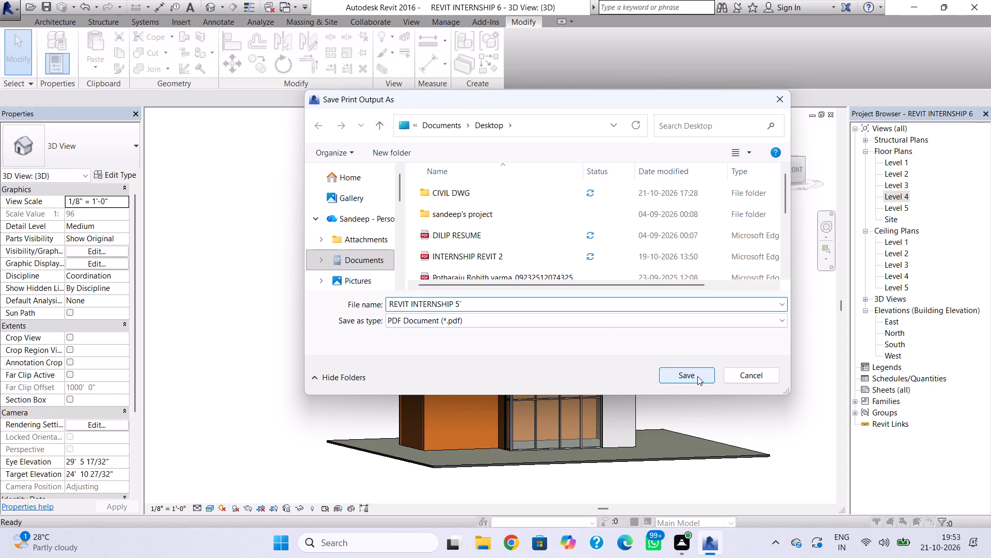
left_click(521, 307)
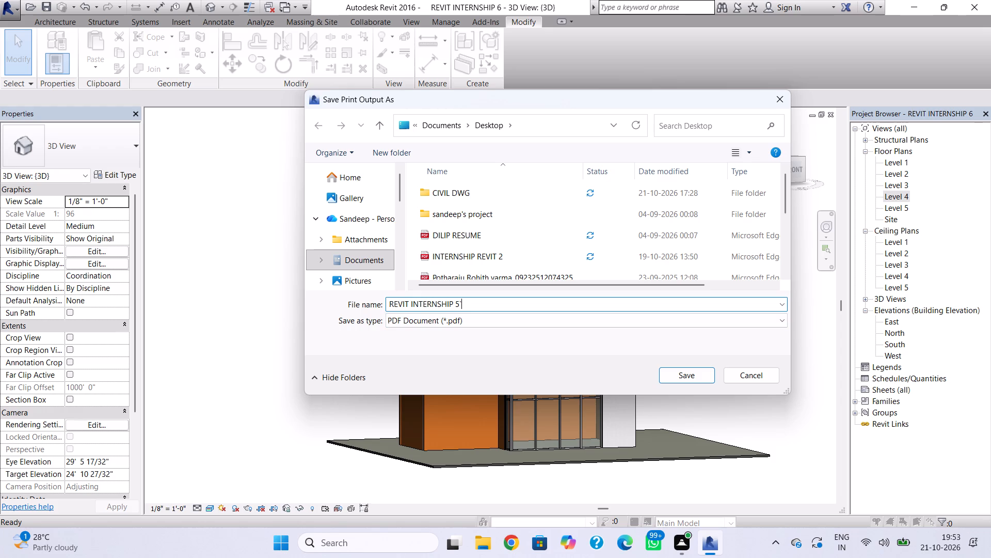
key("BackSpace")
key("BackSpace")
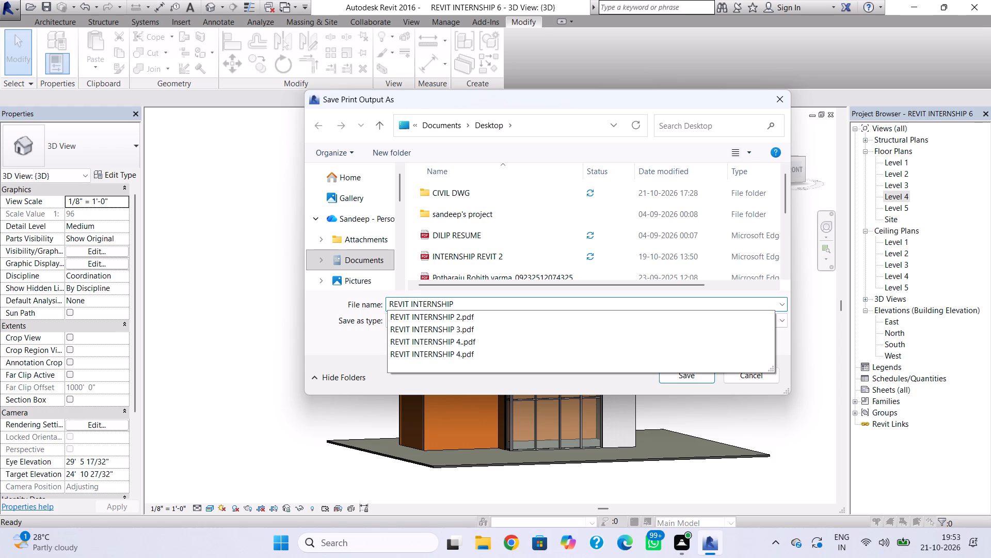
key("6")
key("grave")
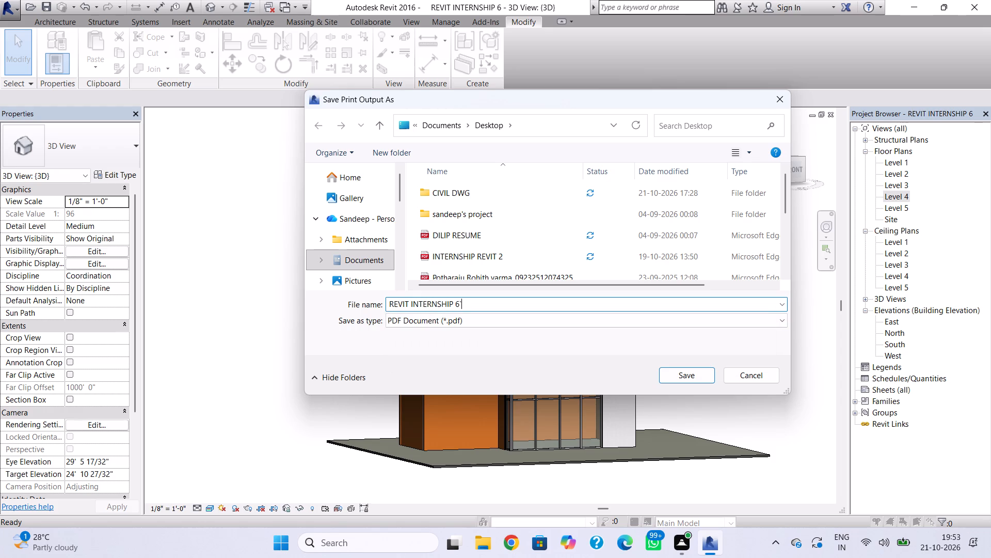
left_click(670, 377)
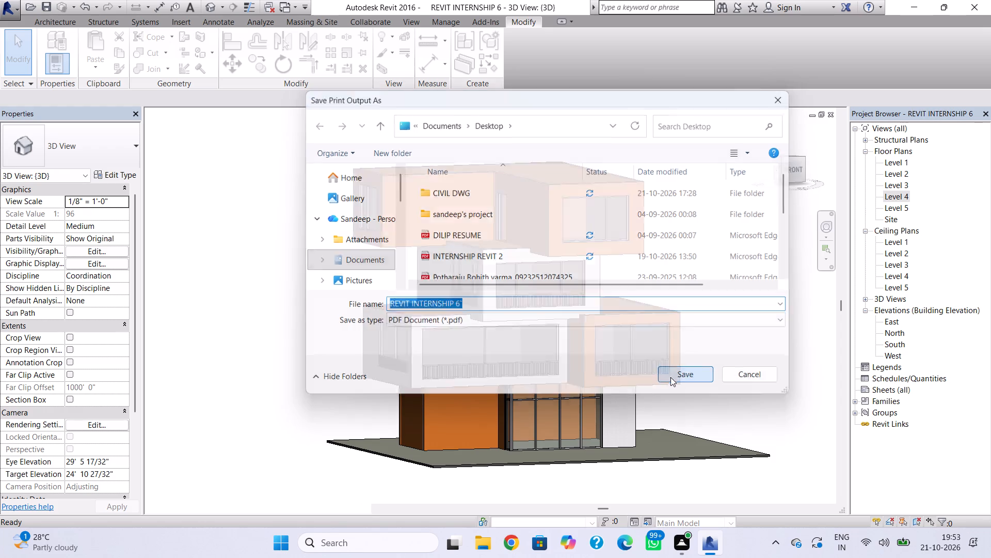